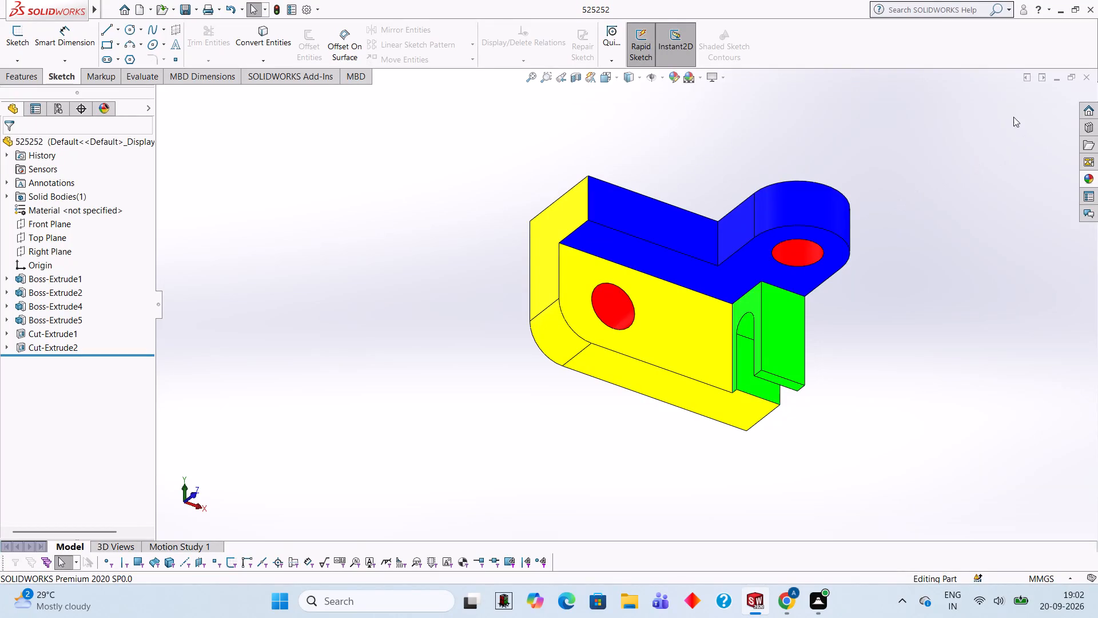
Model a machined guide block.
Close the open 525252 document and create a new part.
left_click(1093, 77)
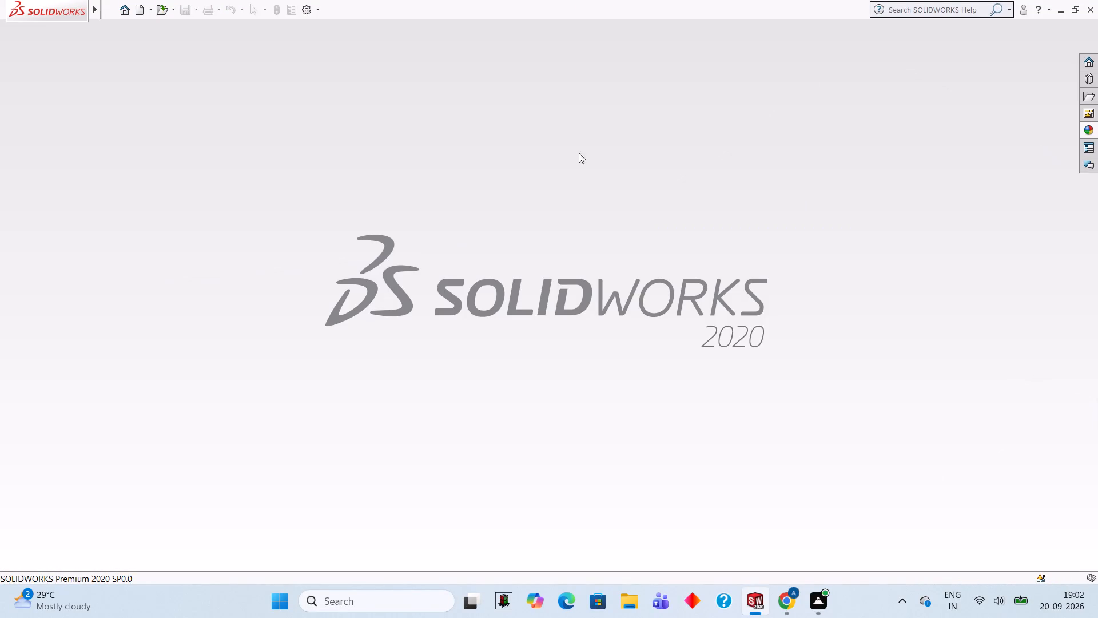
left_click(131, 27)
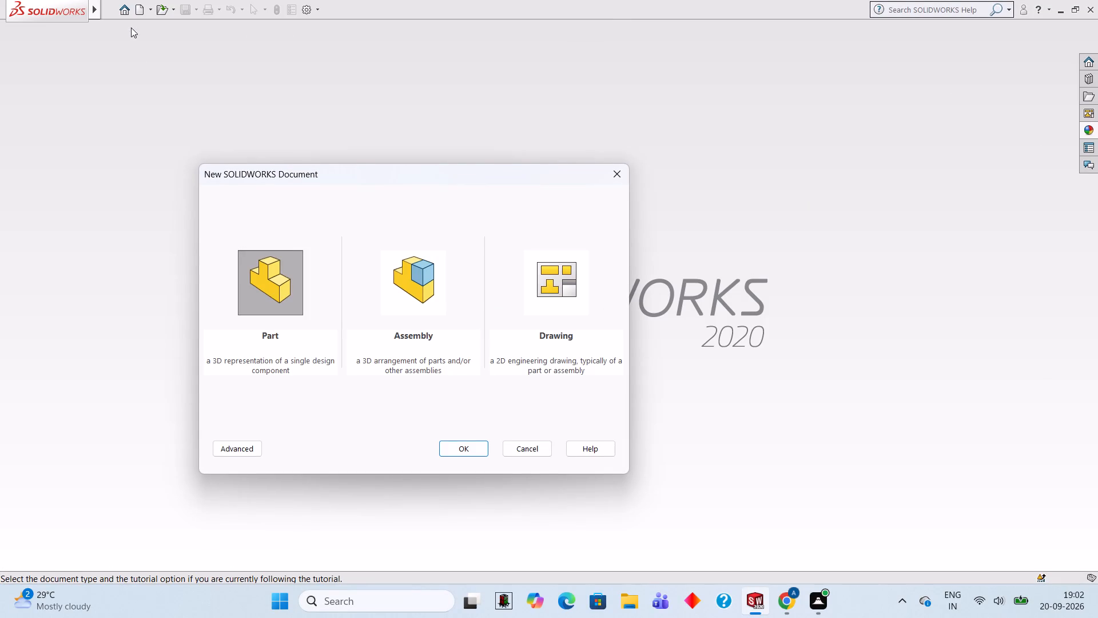
left_click(483, 443)
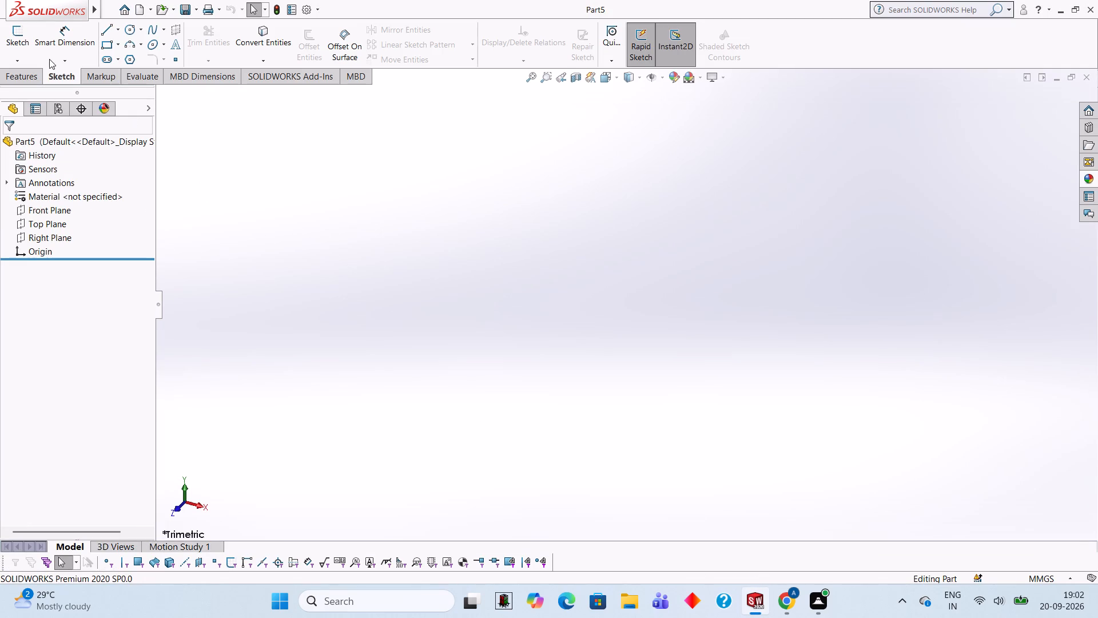
Start a new sketch on the Front Plane.
left_click(30, 72)
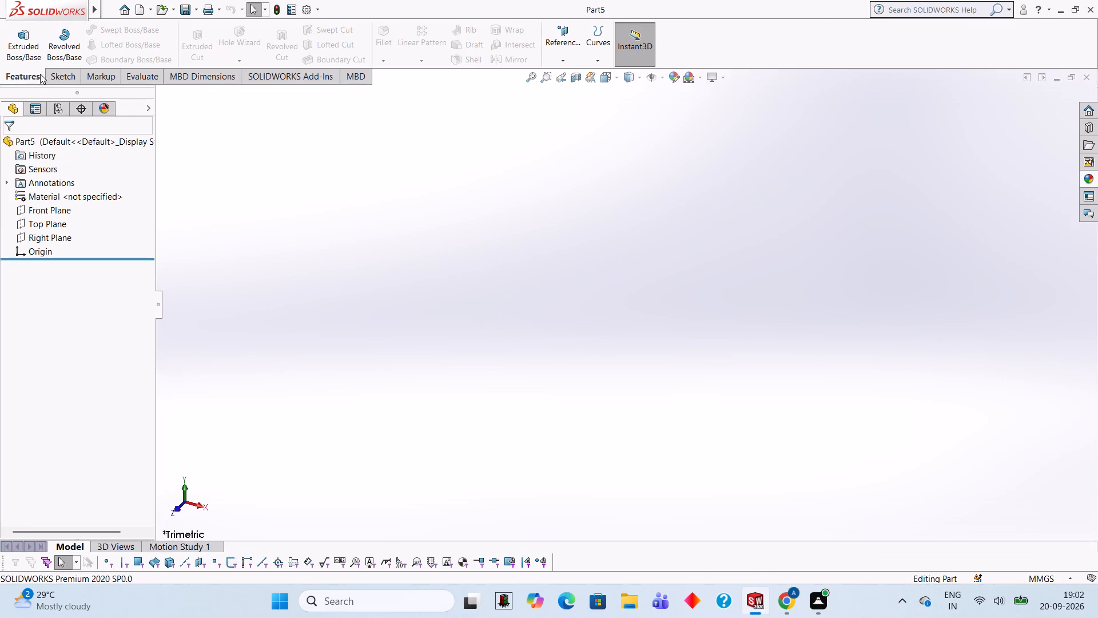
left_click(47, 76)
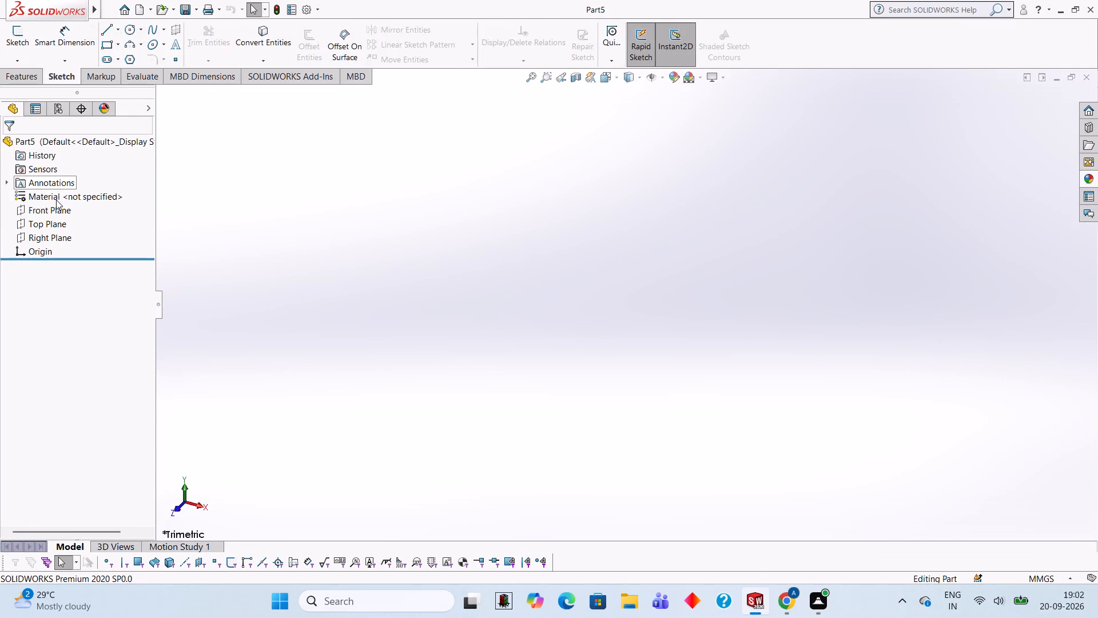
left_click(55, 207)
left_click(61, 195)
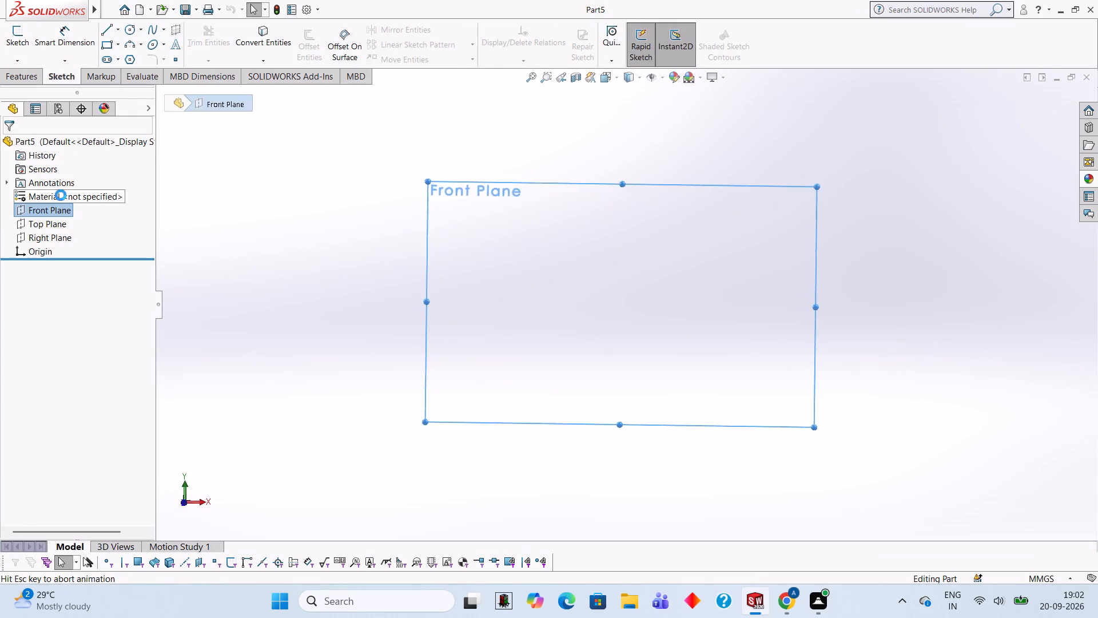
left_click(451, 249)
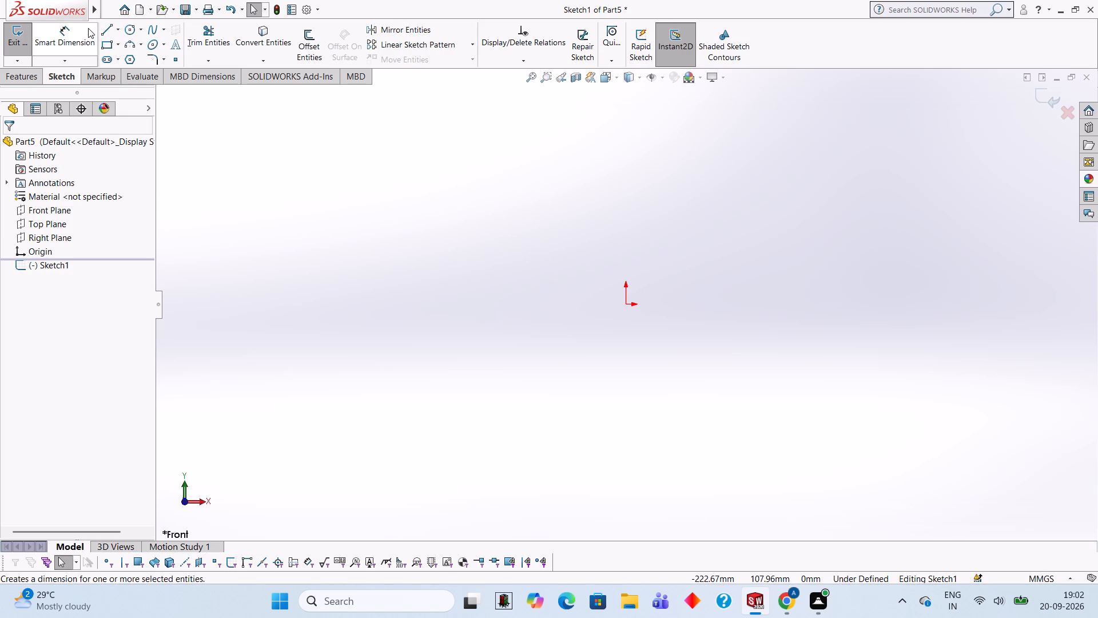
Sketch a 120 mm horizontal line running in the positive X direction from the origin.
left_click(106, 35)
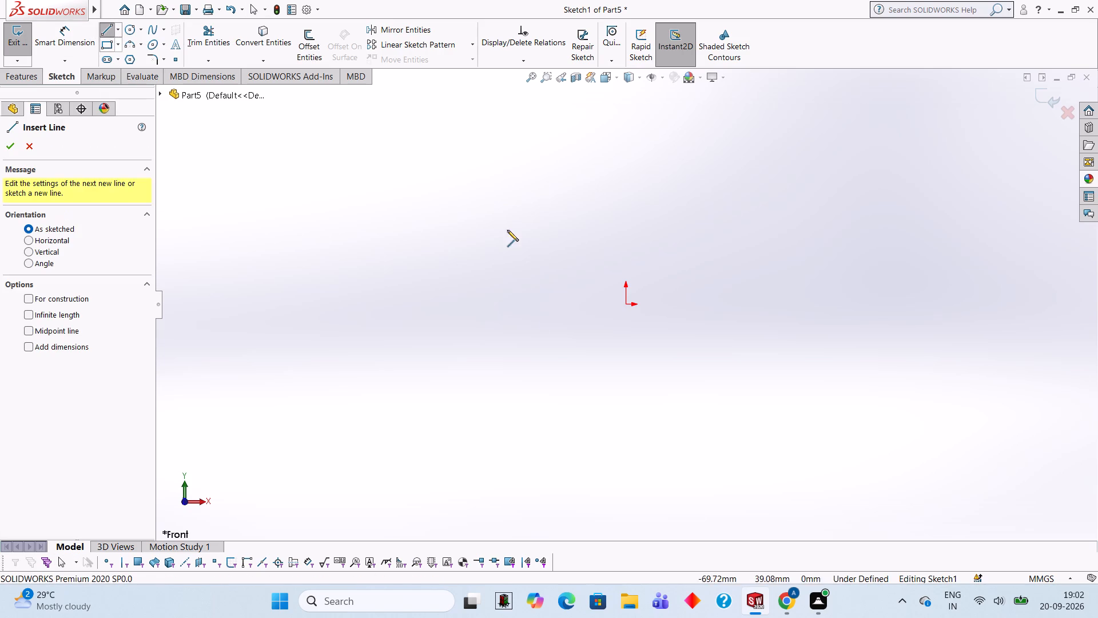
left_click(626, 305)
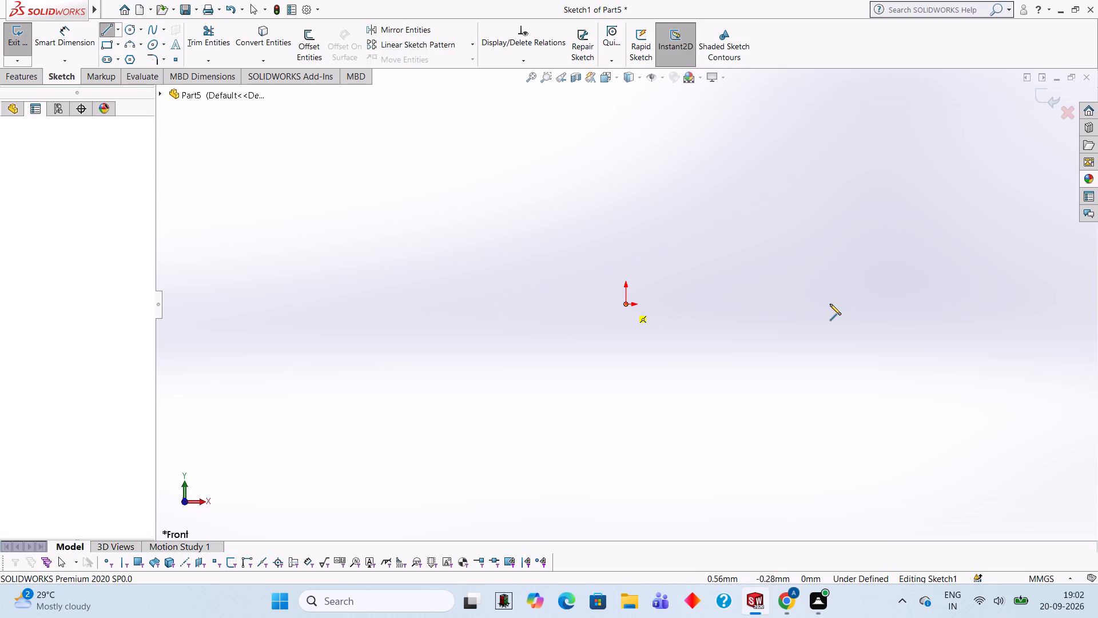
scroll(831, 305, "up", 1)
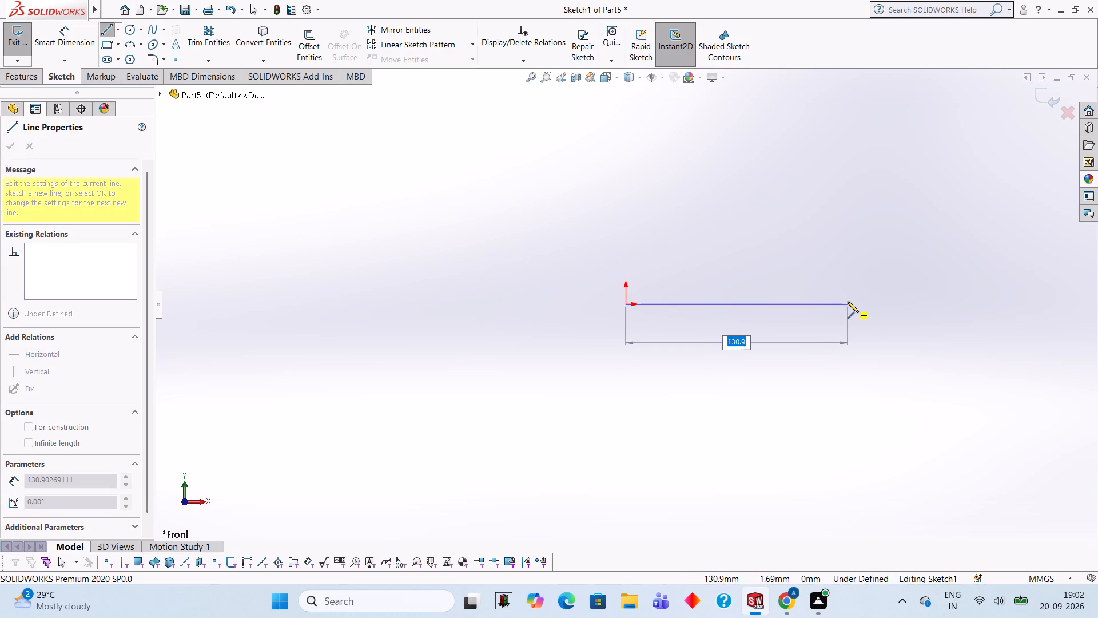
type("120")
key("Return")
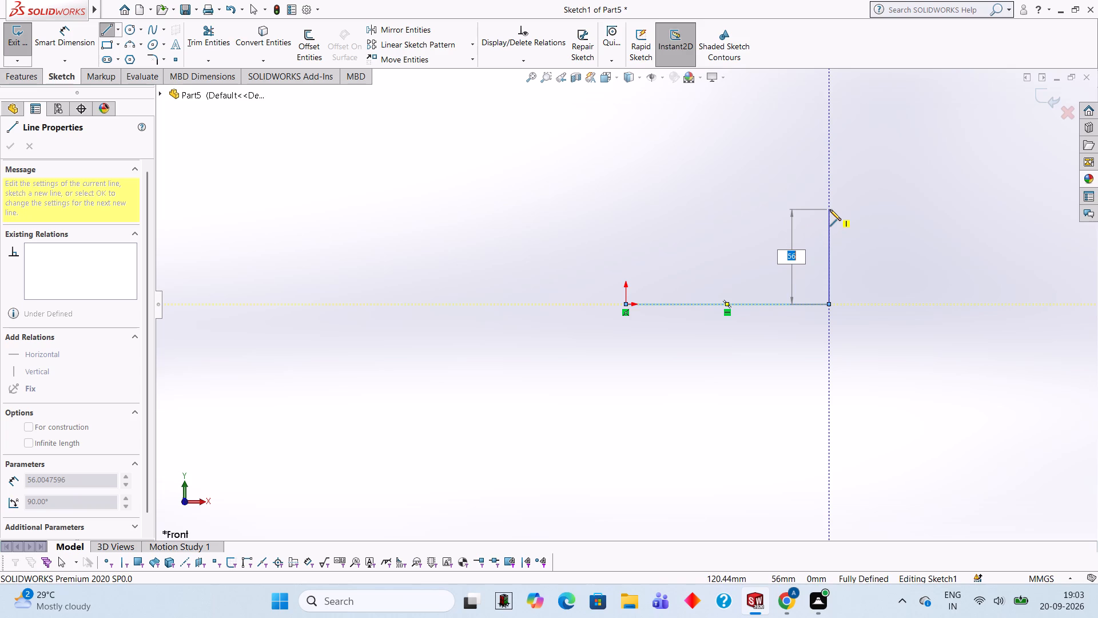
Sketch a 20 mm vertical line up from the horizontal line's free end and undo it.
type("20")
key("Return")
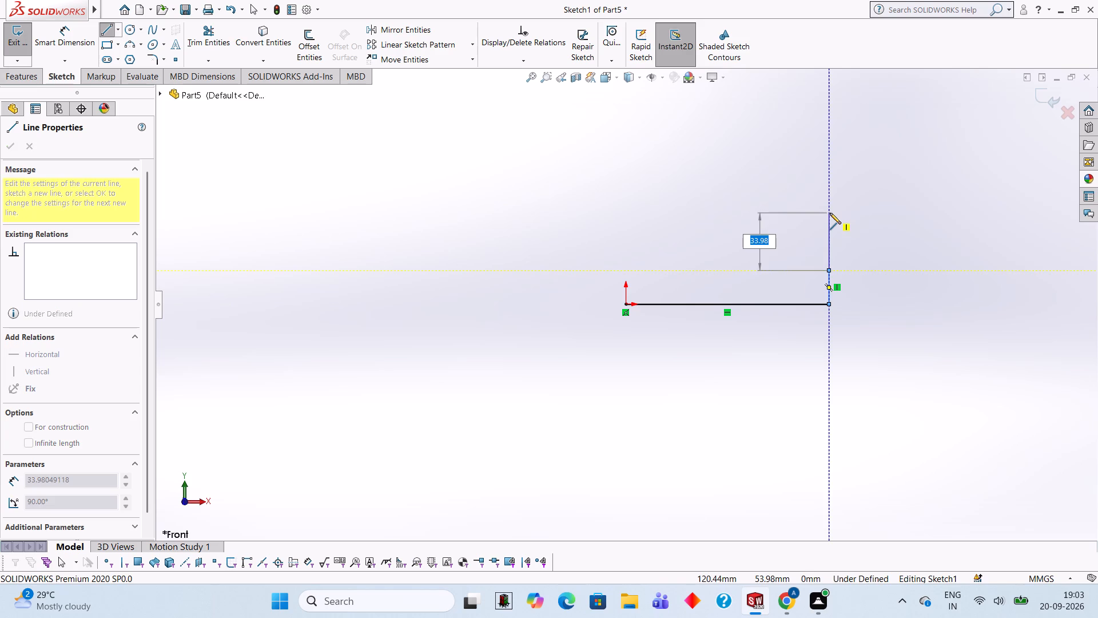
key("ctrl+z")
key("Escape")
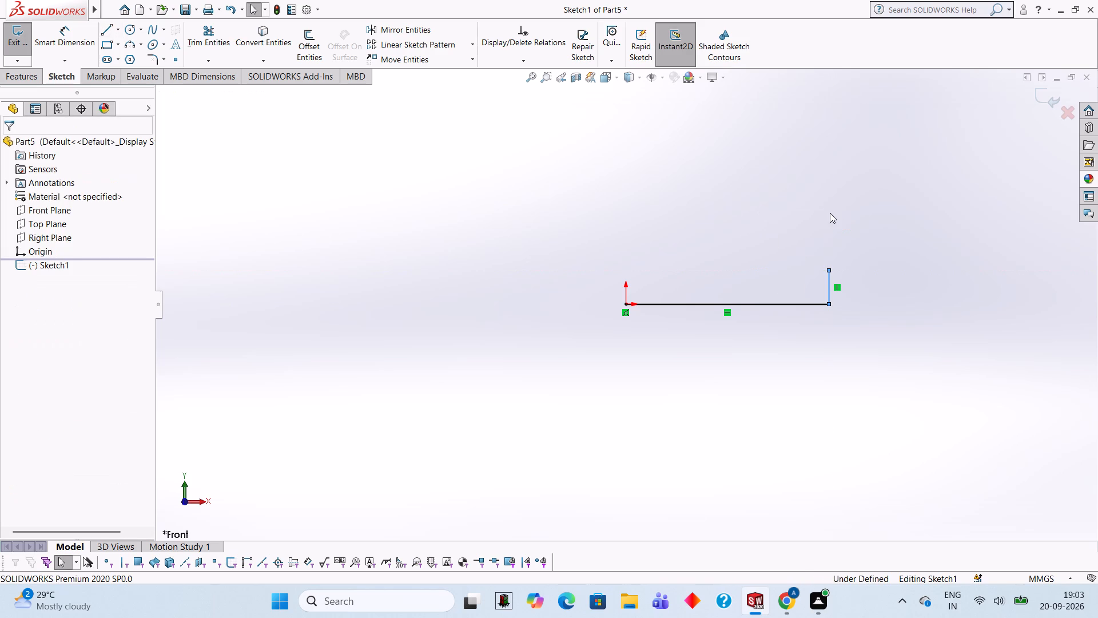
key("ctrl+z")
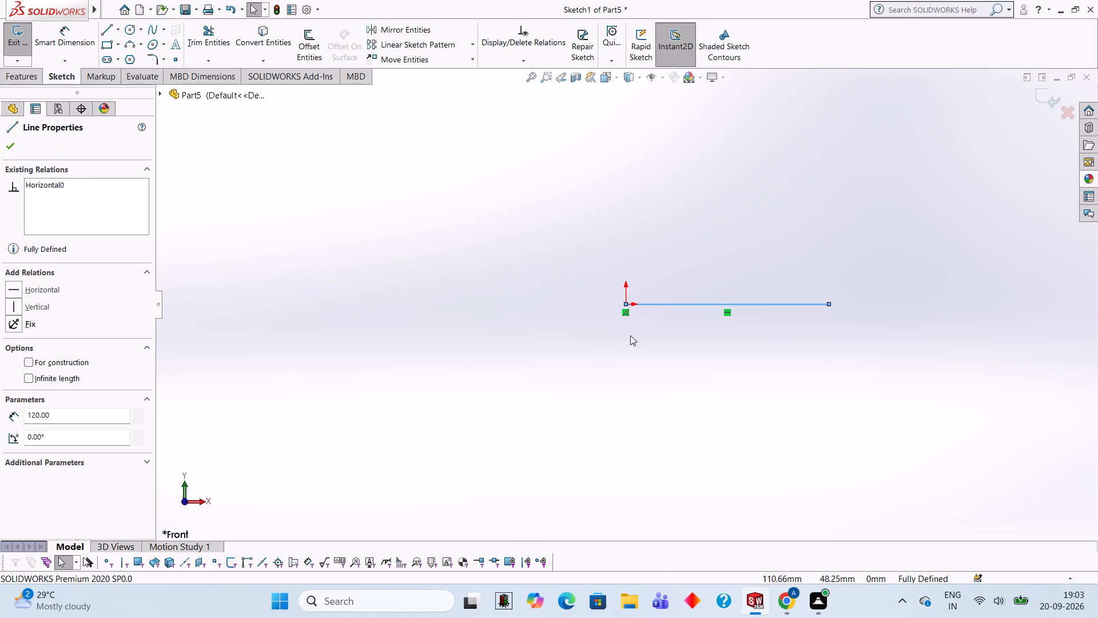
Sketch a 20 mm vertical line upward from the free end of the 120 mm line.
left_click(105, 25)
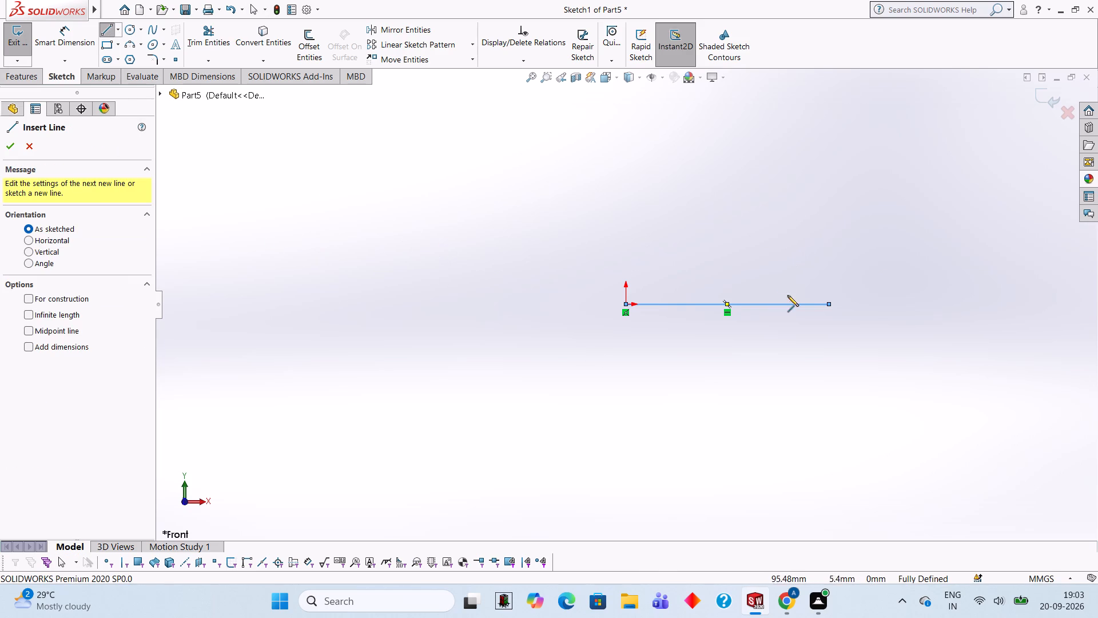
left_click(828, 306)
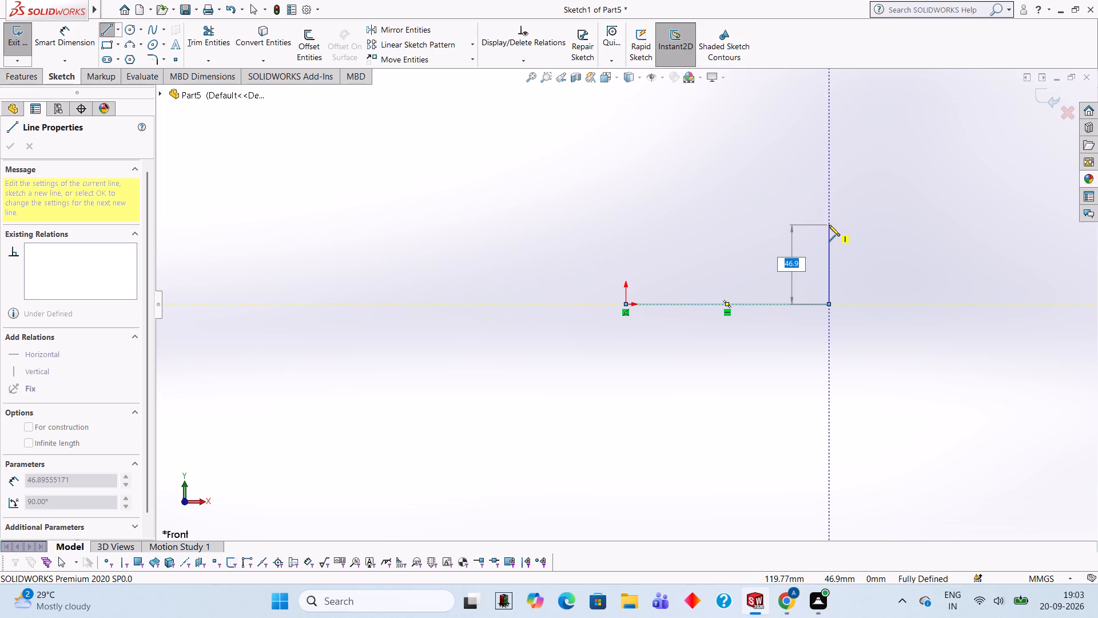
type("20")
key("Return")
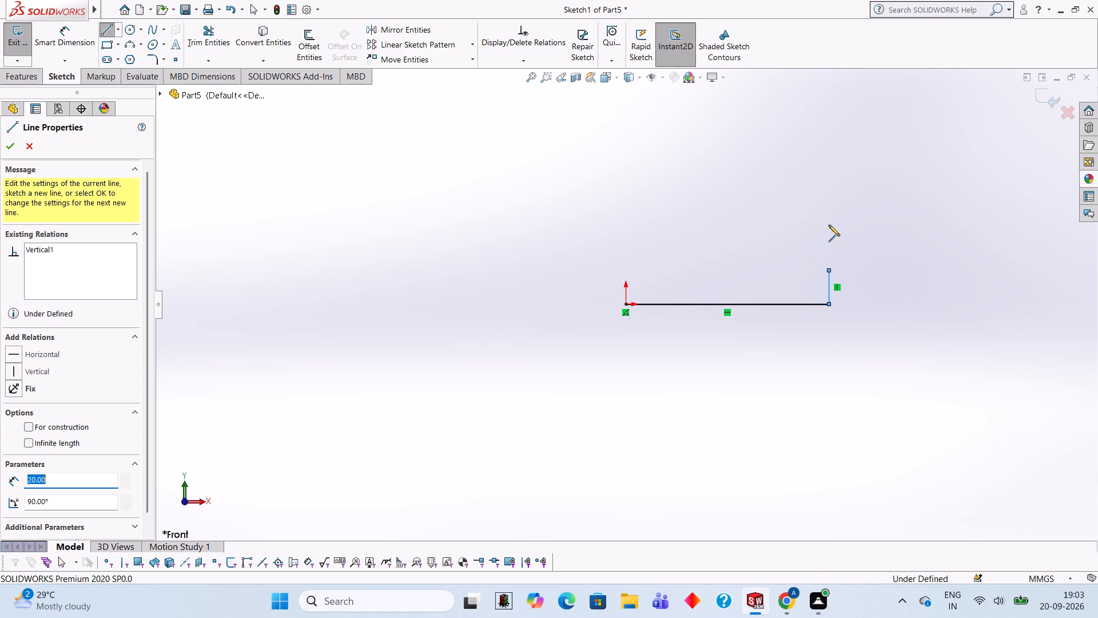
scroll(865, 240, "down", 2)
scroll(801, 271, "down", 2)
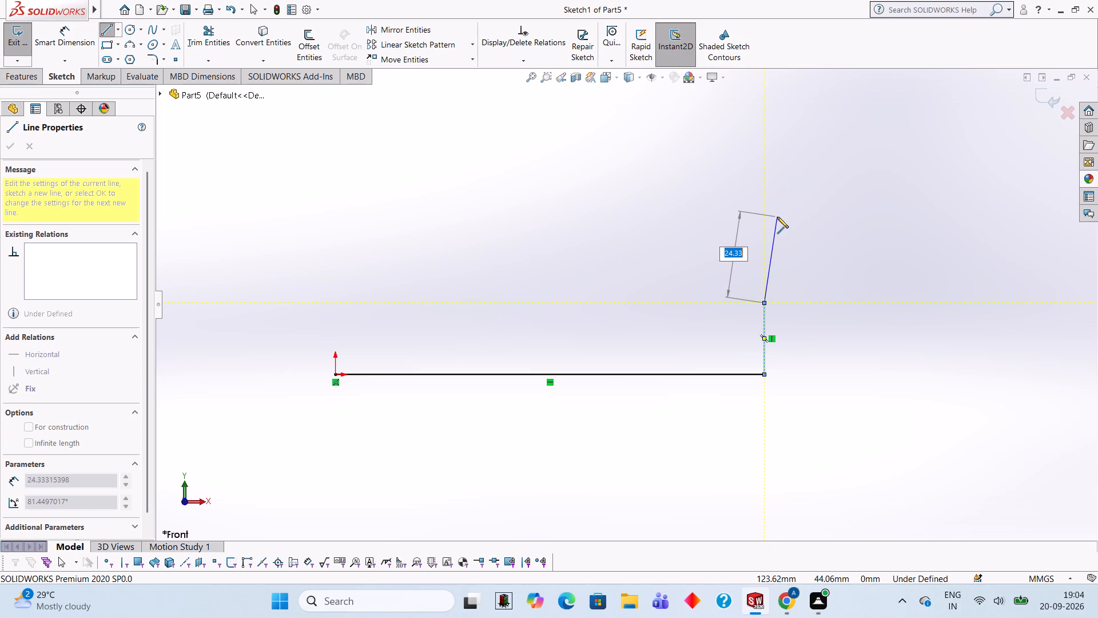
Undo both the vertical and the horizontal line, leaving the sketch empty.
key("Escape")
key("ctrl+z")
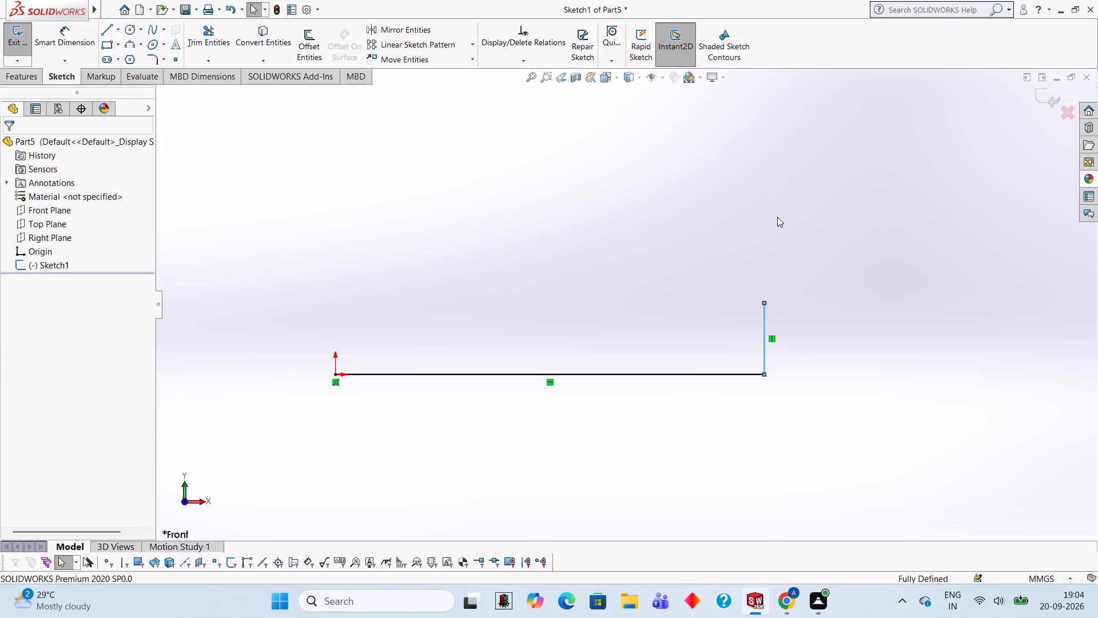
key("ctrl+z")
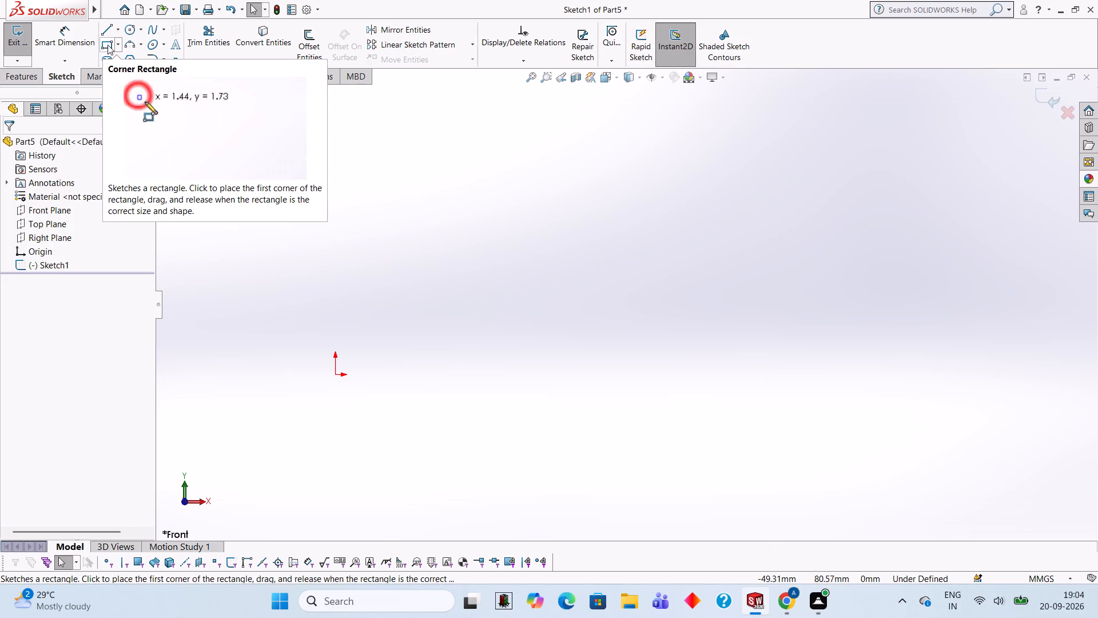
Sketch a 20 mm vertical line upward from the origin and end the line chain.
left_click(108, 29)
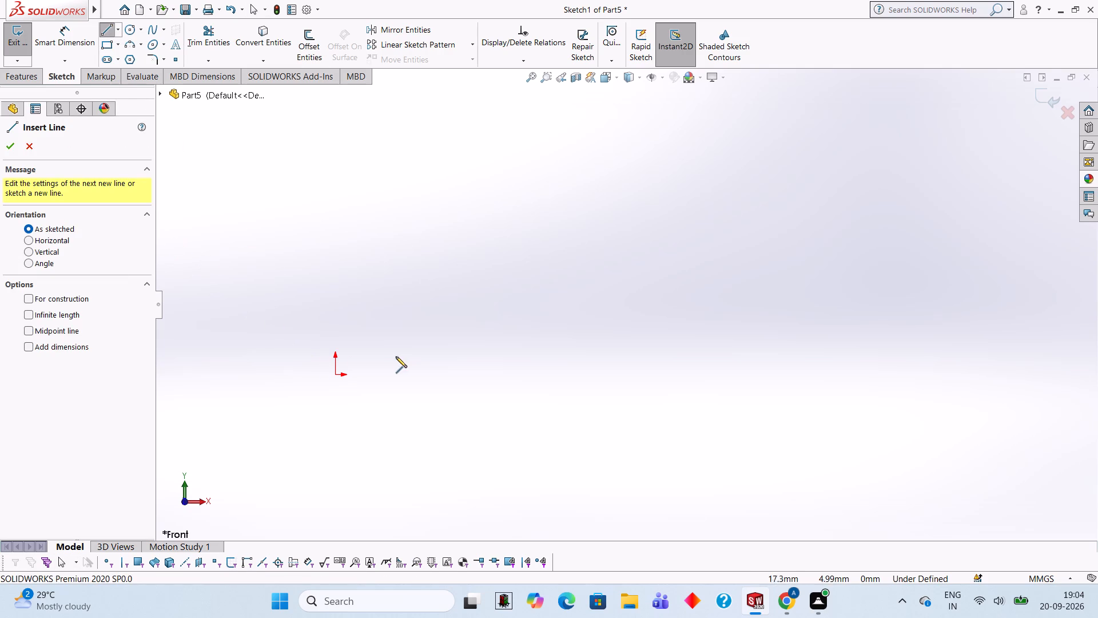
left_click(334, 374)
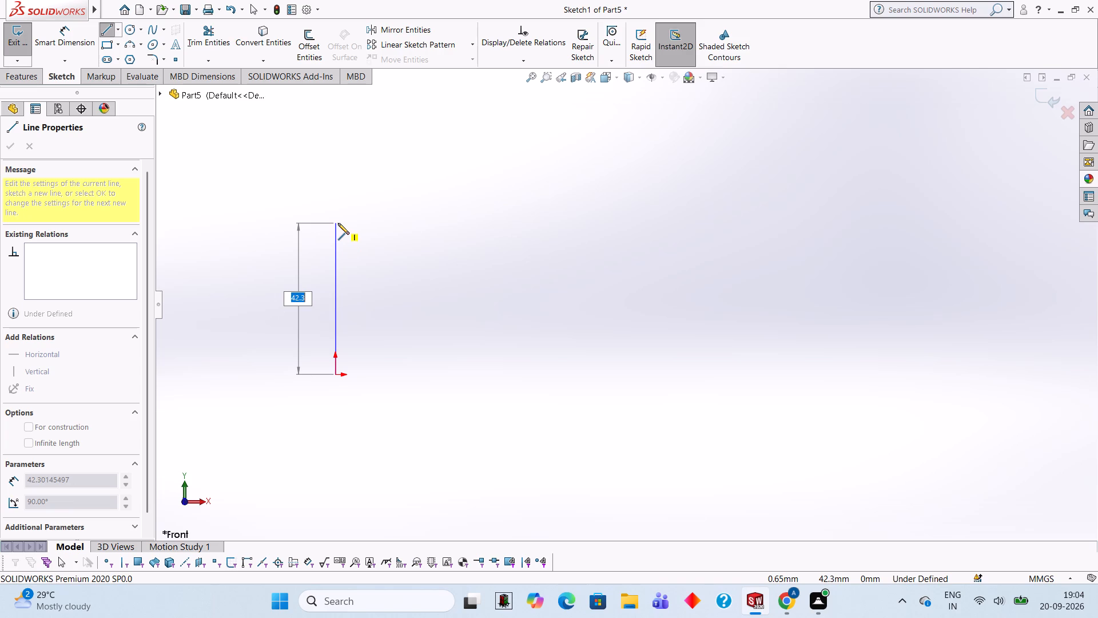
type("20")
key("Return")
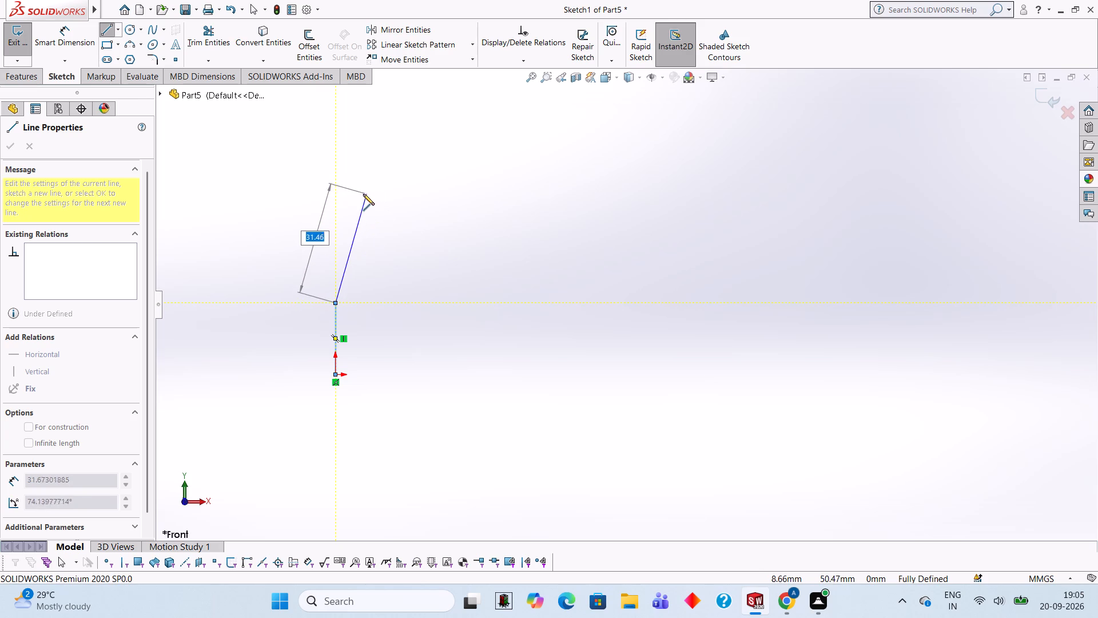
key("Escape")
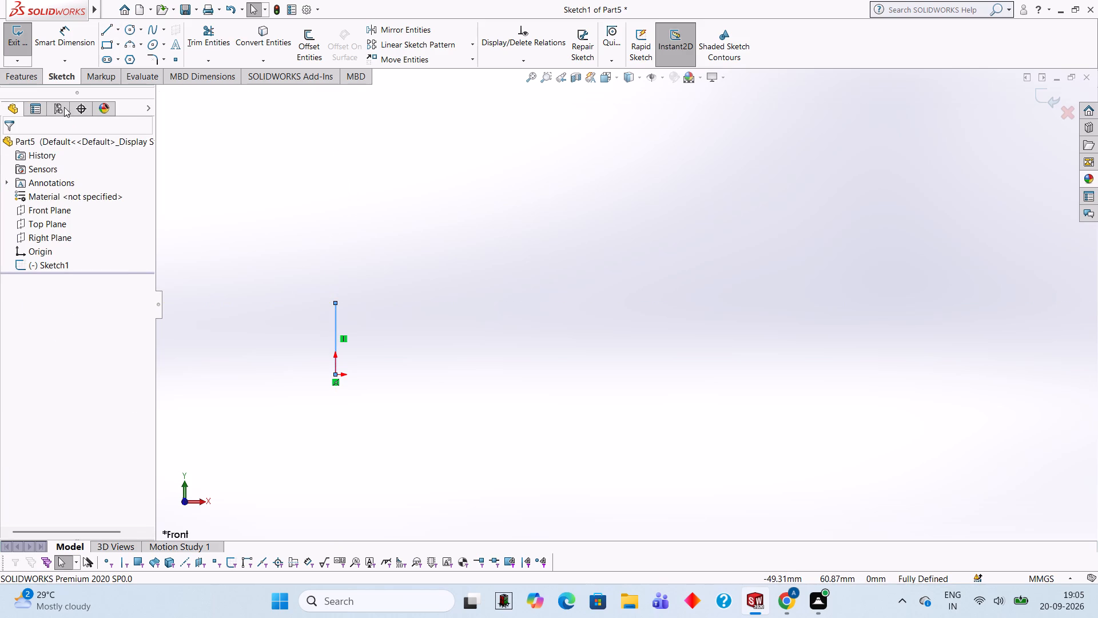
Work out 110/2 in Calculator and sketch a 55 mm horizontal line from the origin in the positive X direction.
left_click(106, 26)
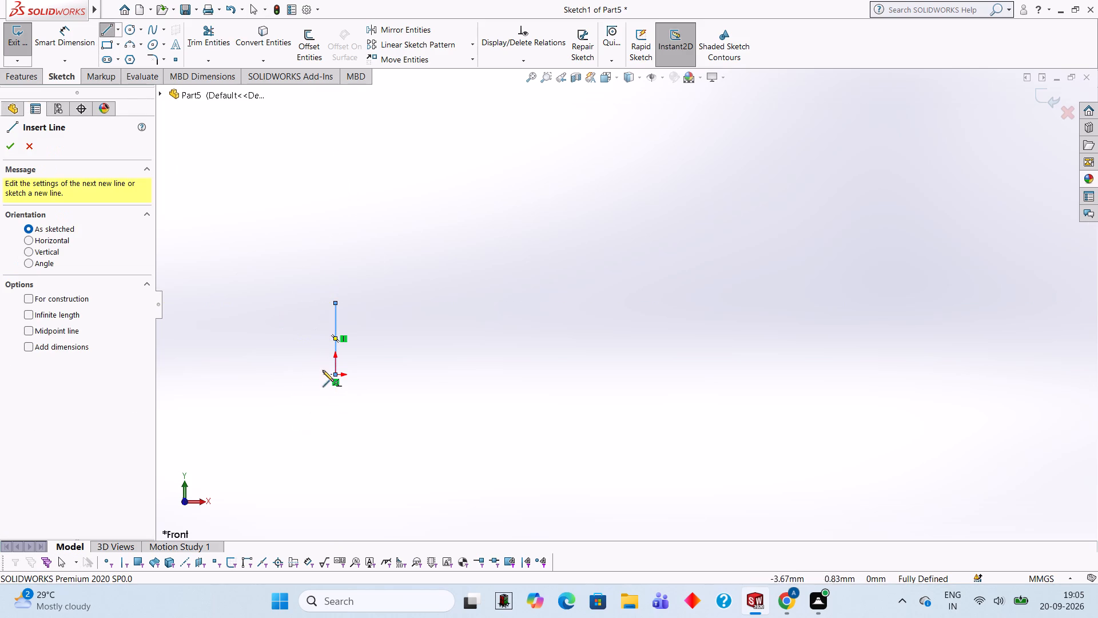
left_click(336, 375)
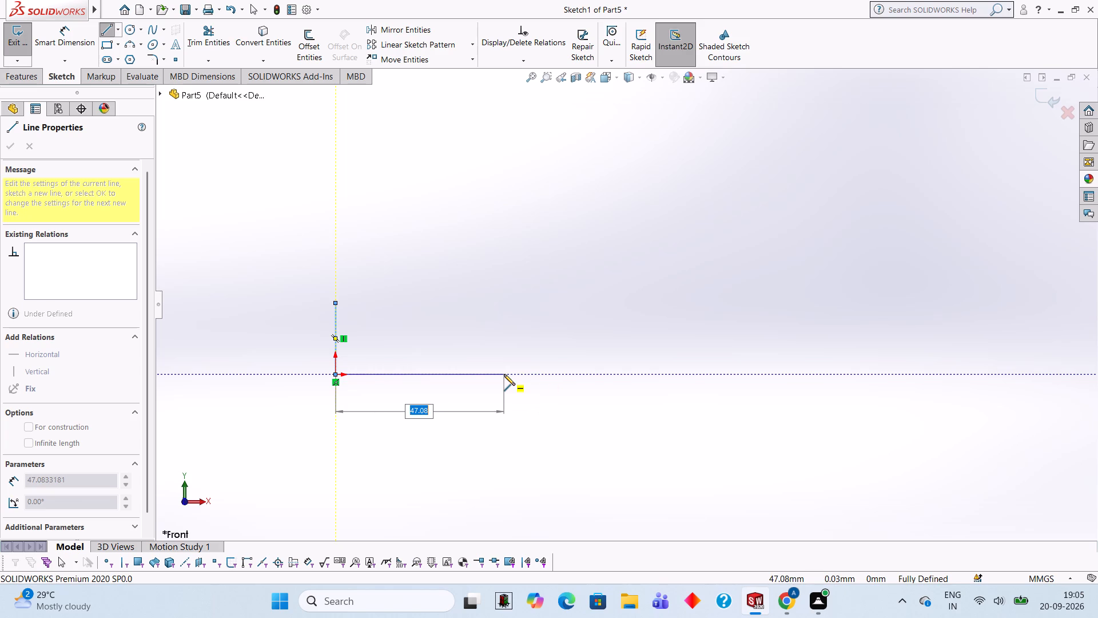
type("110/2")
key("Return")
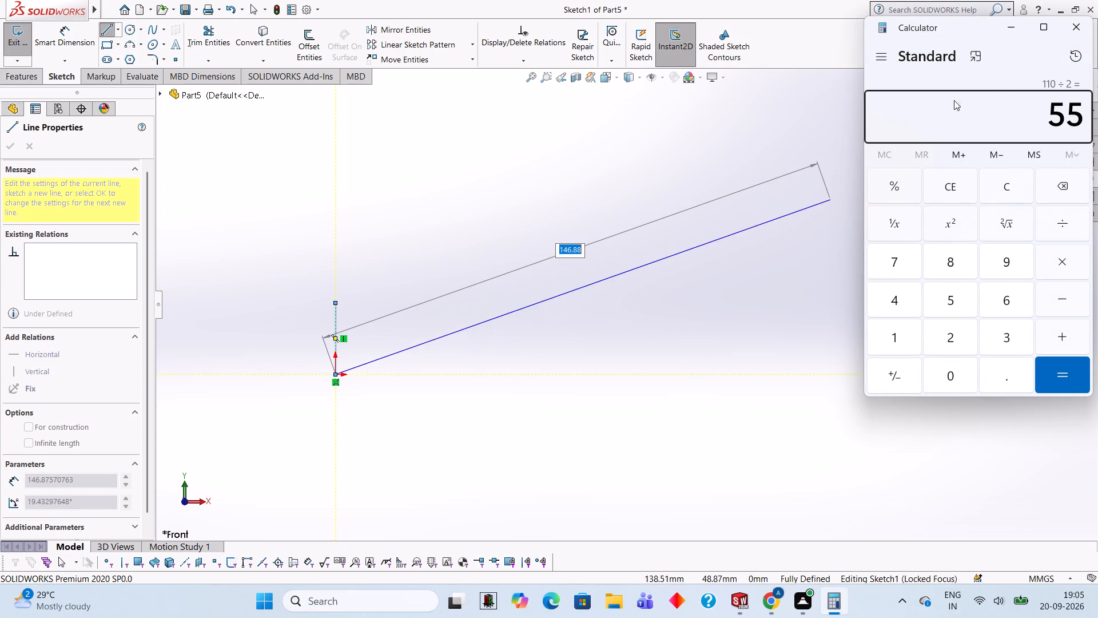
left_click(1077, 32)
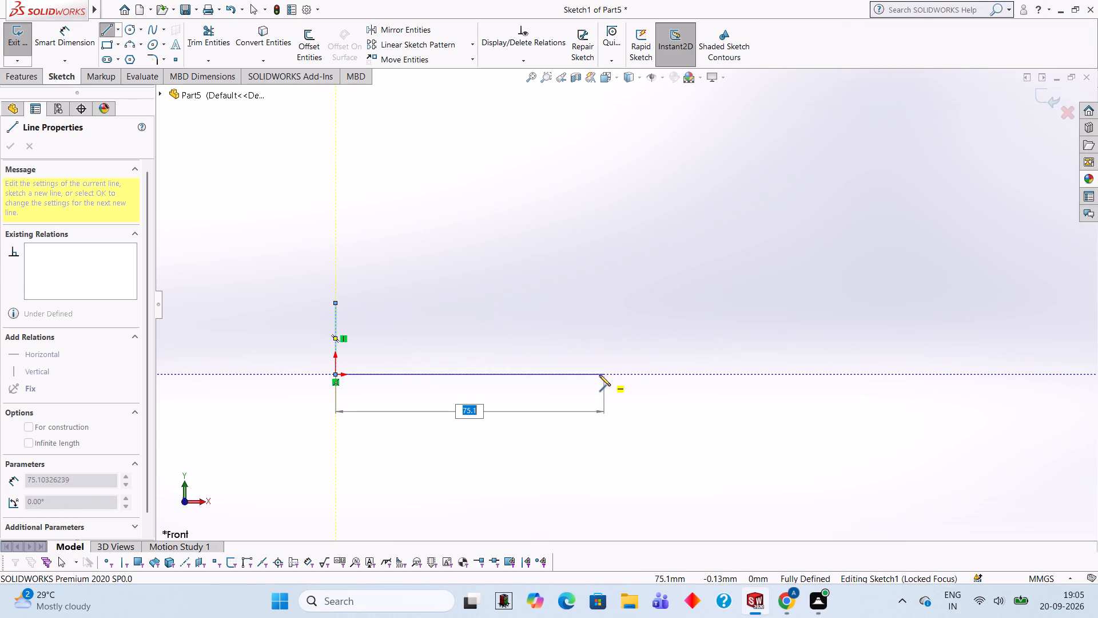
type("55")
key("Return")
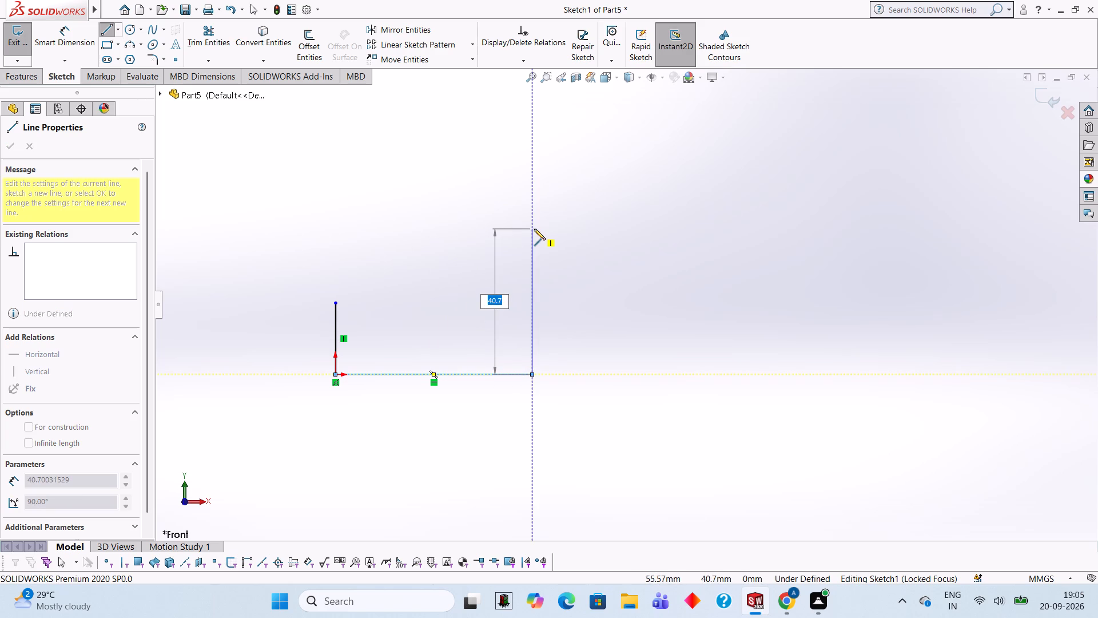
Continue the profile from the 55 mm line's end with a notch: 5 mm up, 10 mm across and 5 mm down.
key("5")
key("Return")
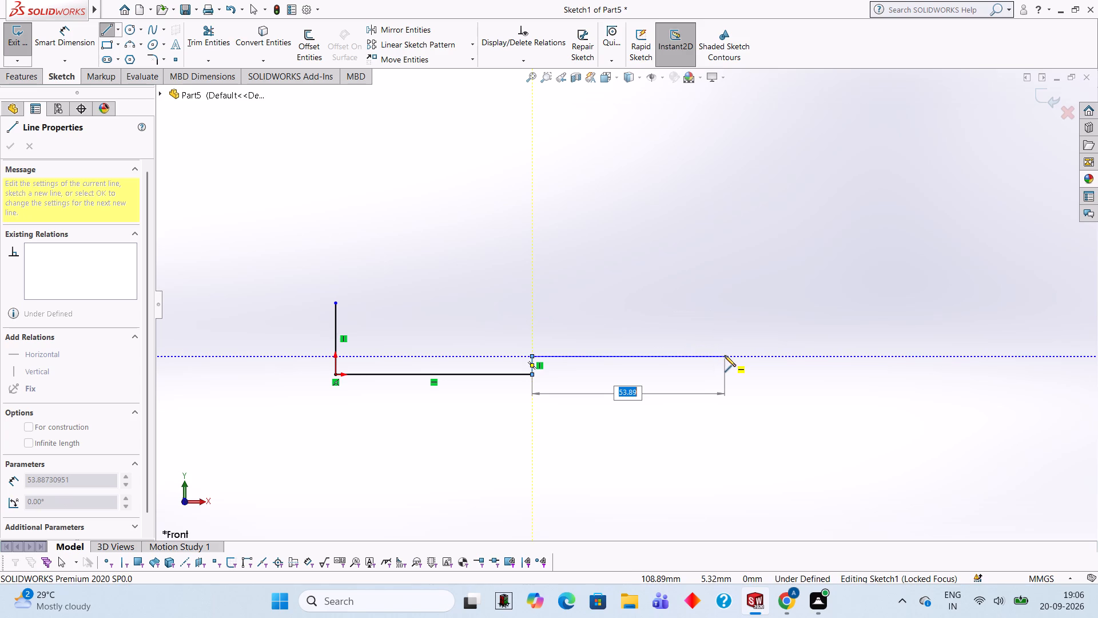
type("10")
key("Return")
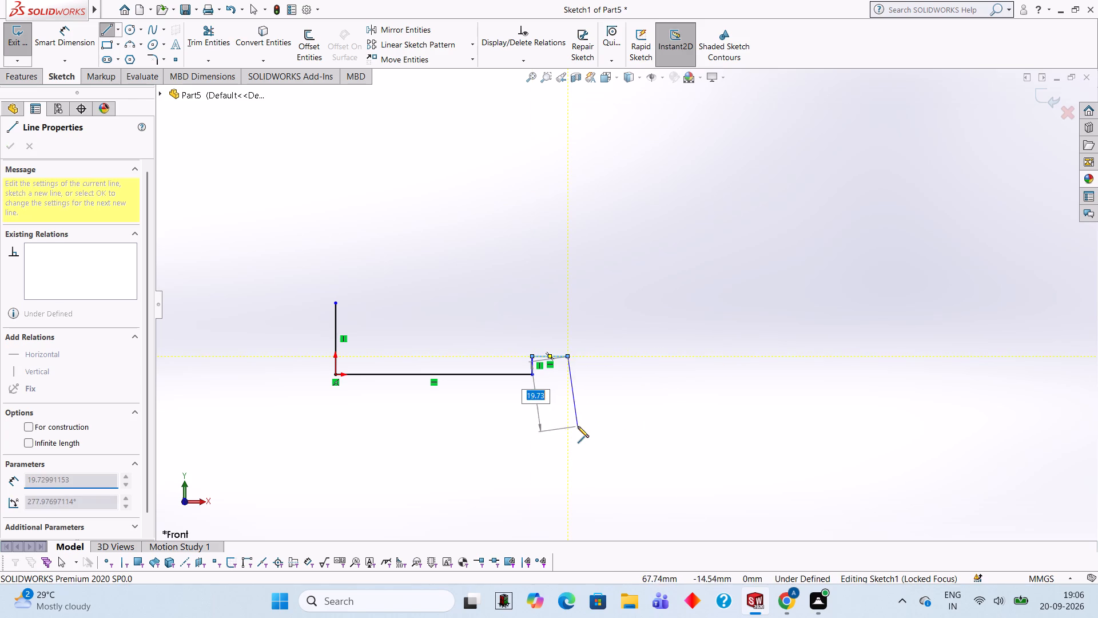
key("5")
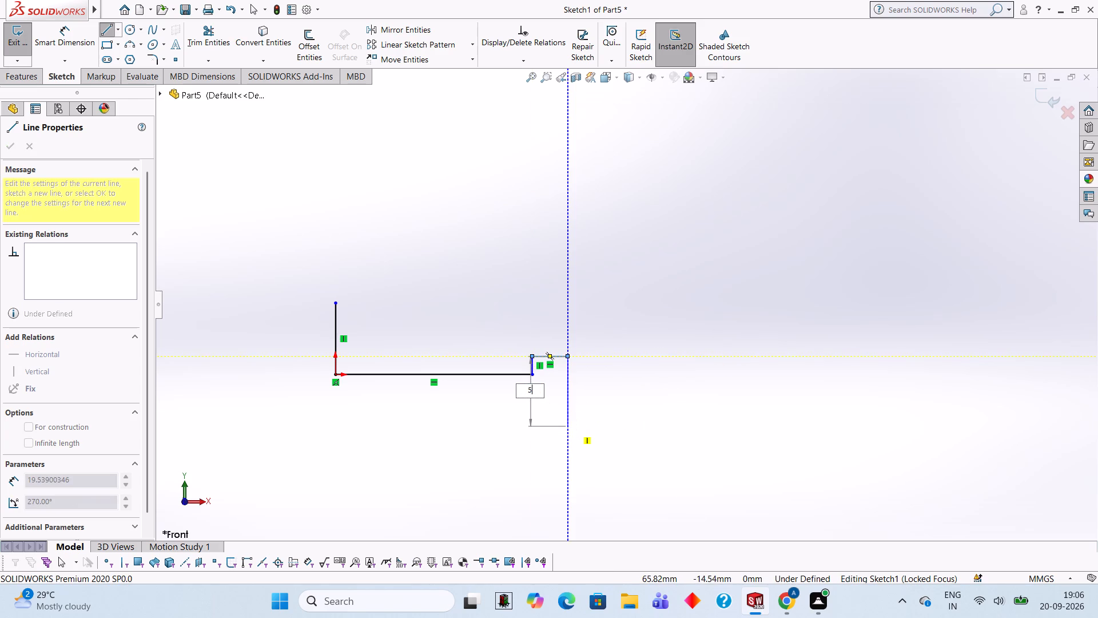
key("Return")
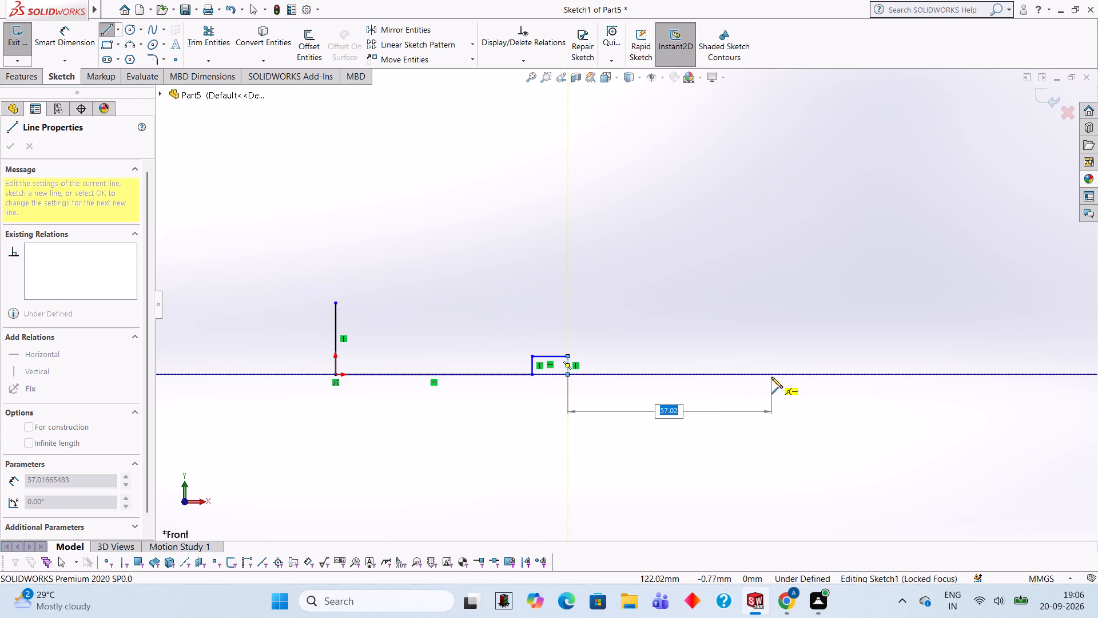
Continue the profile from the notch with a 55 mm horizontal line in positive X and a 20 mm vertical line up, then end the chain.
type("55")
key("Return")
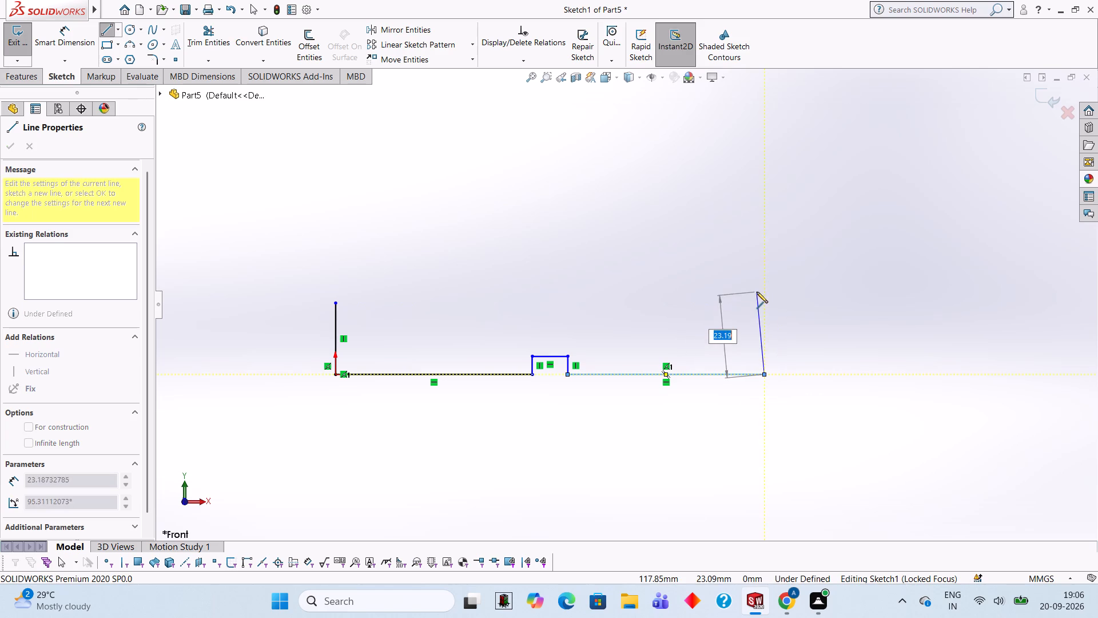
type("20")
key("Return")
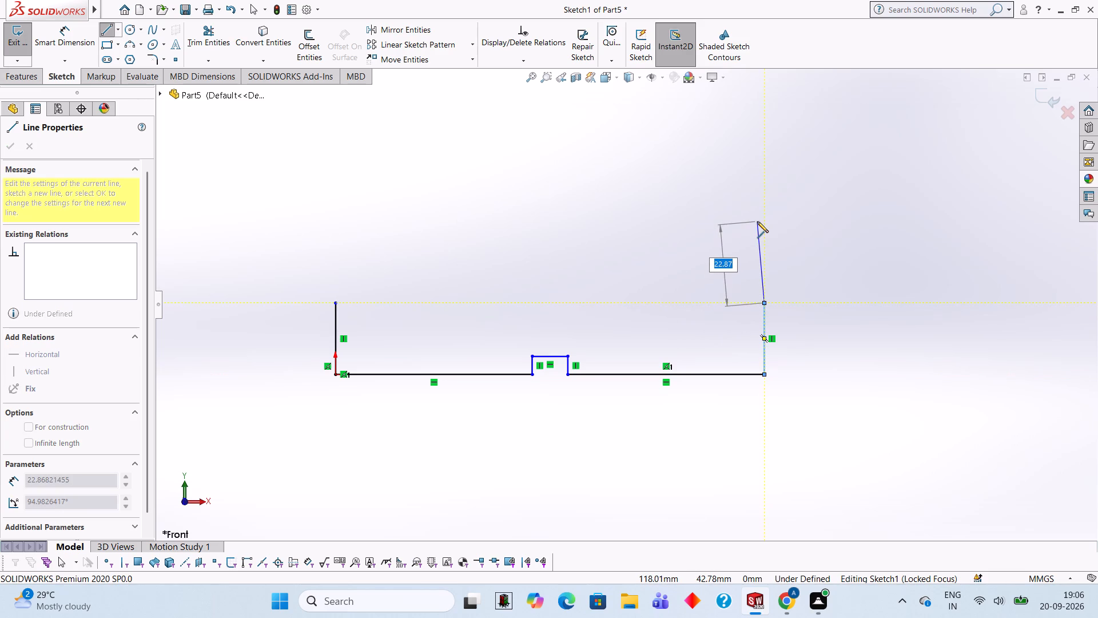
key("Escape")
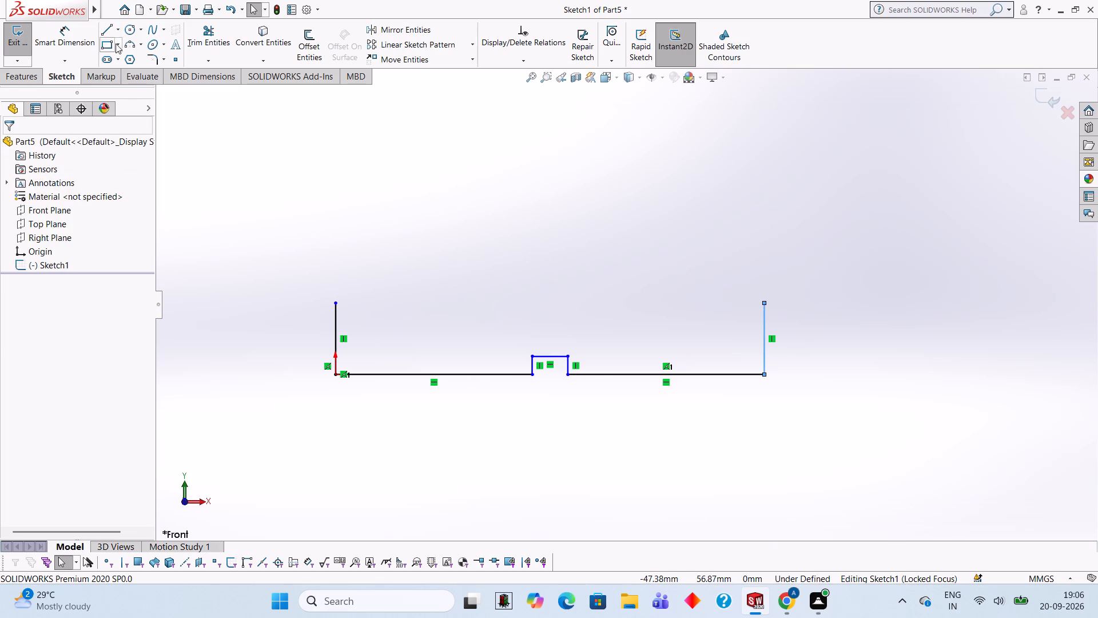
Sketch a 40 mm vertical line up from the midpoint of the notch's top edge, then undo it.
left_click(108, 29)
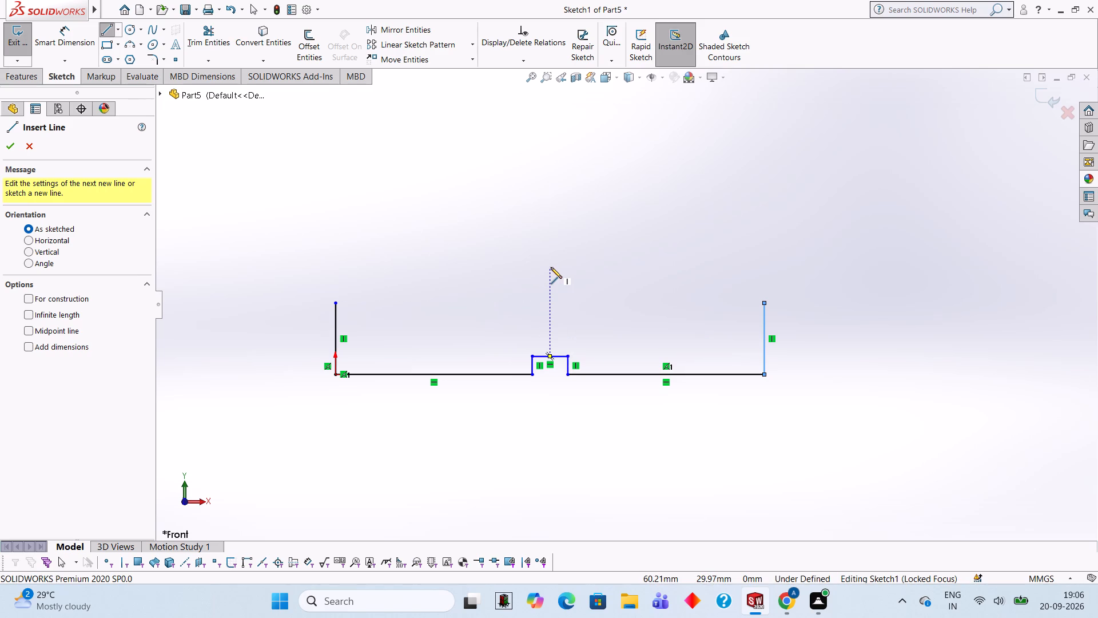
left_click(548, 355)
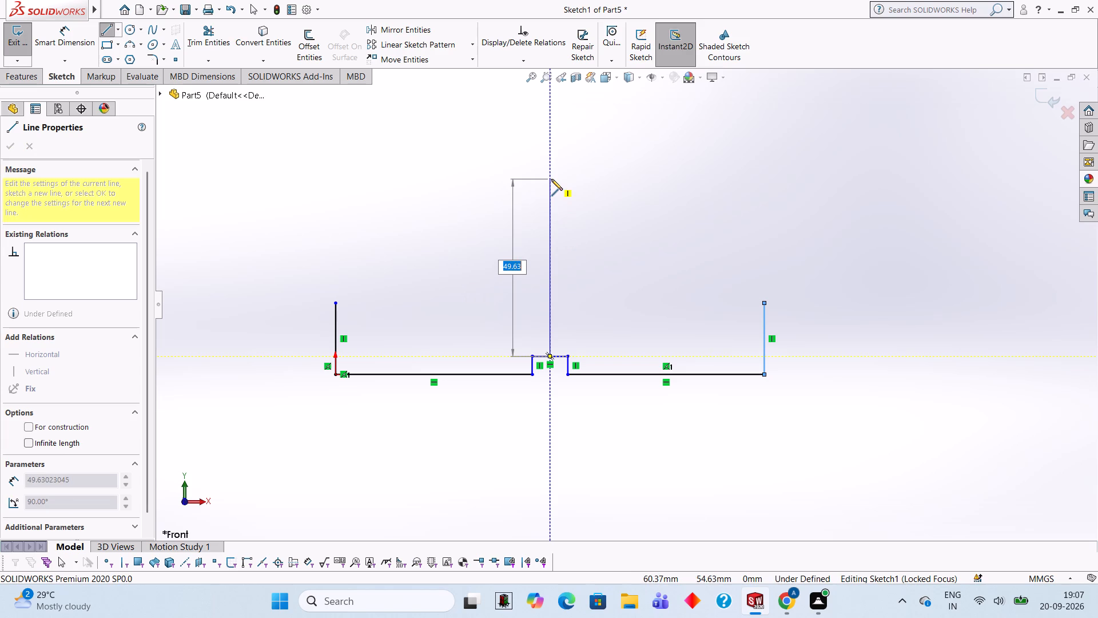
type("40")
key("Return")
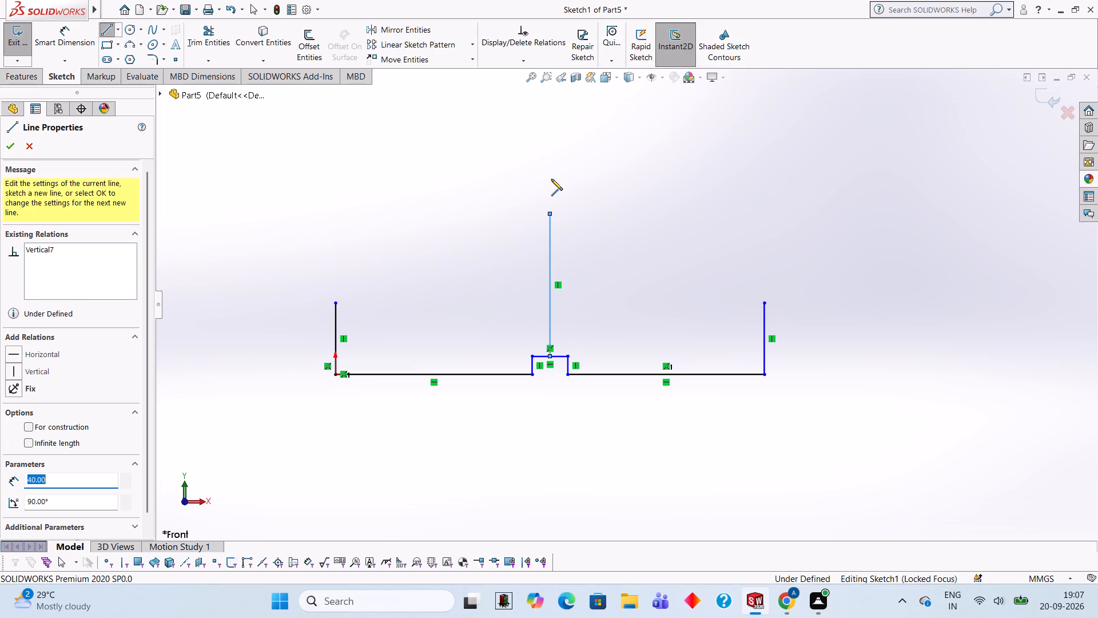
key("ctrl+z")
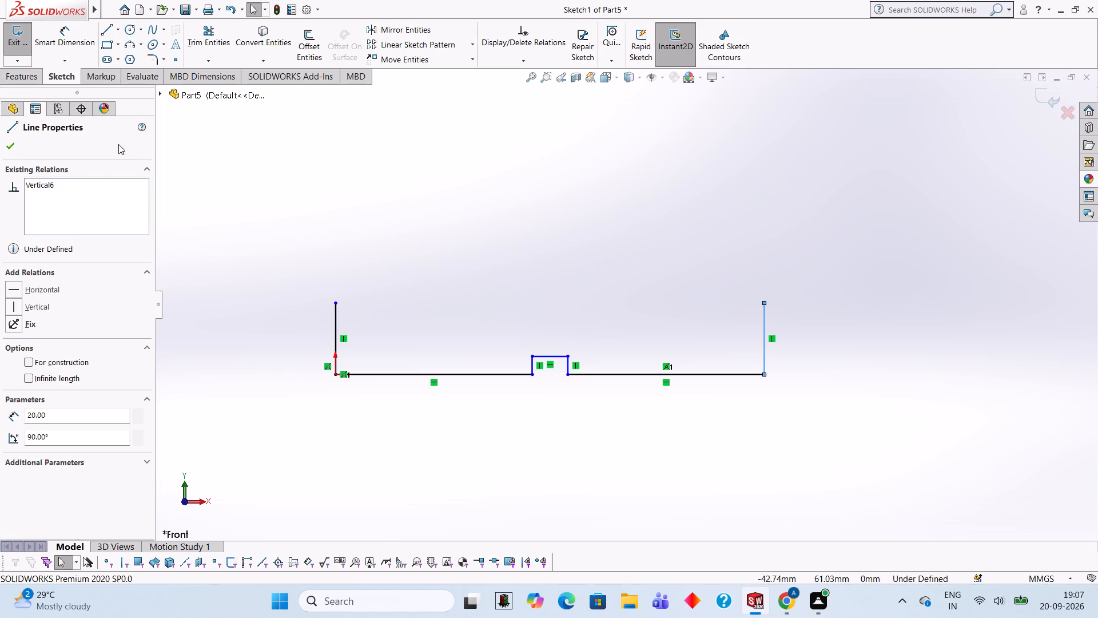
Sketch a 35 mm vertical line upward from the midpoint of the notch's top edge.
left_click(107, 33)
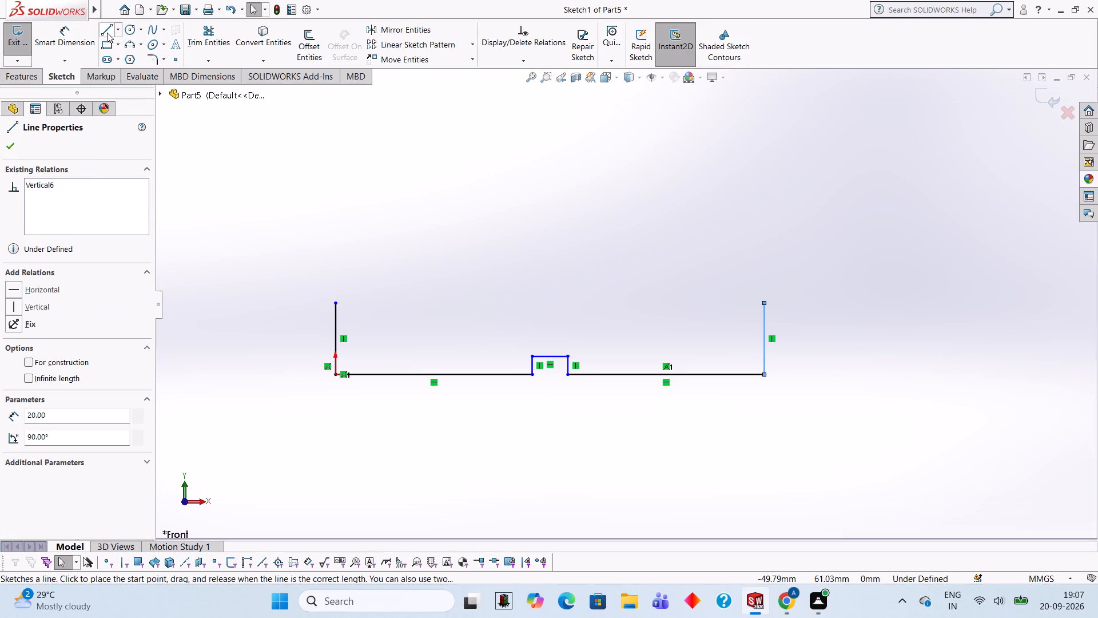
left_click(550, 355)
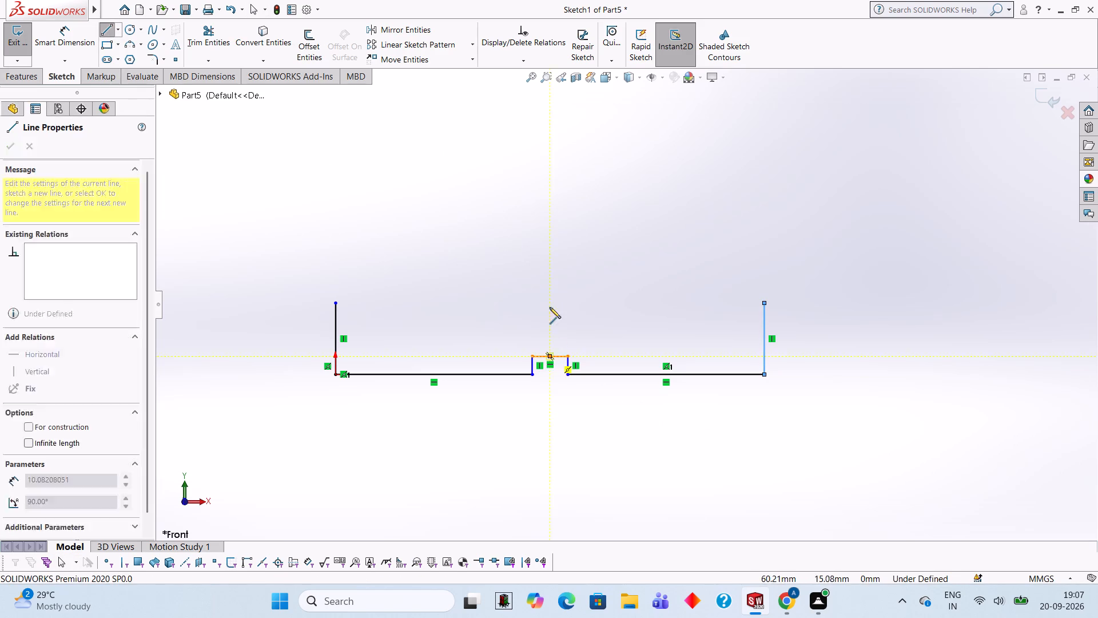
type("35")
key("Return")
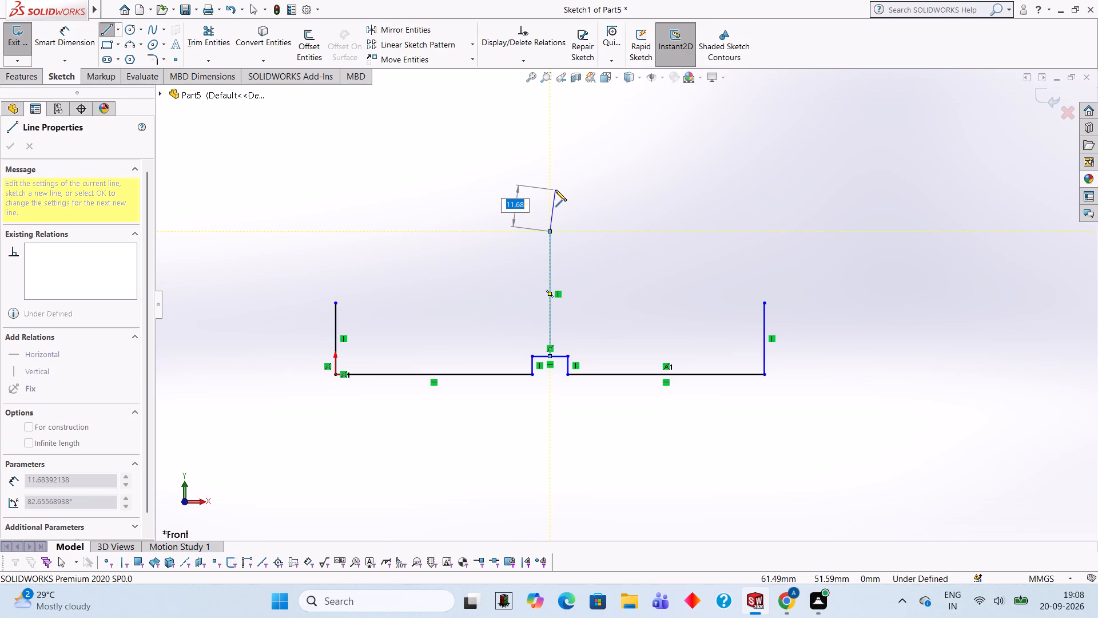
Work out 40-25 in Calculator and close it.
type("40-")
type("25")
key("Return")
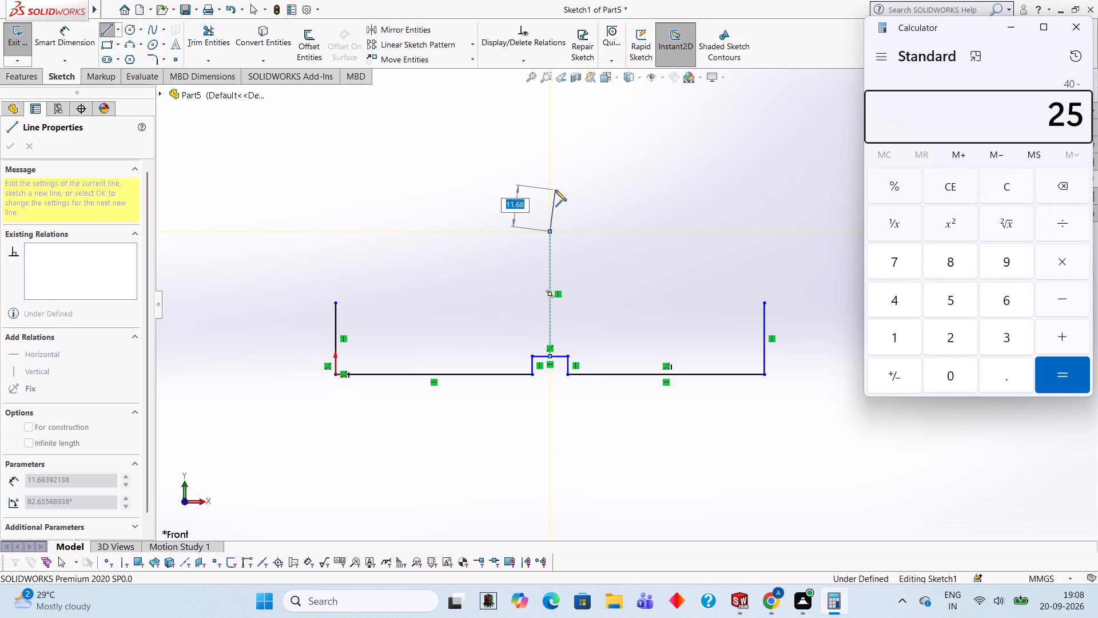
left_click(1083, 21)
Replace the 35 mm vertical line with a 15 mm one upward from the midpoint of the notch's top edge and end the chain.
key("Escape")
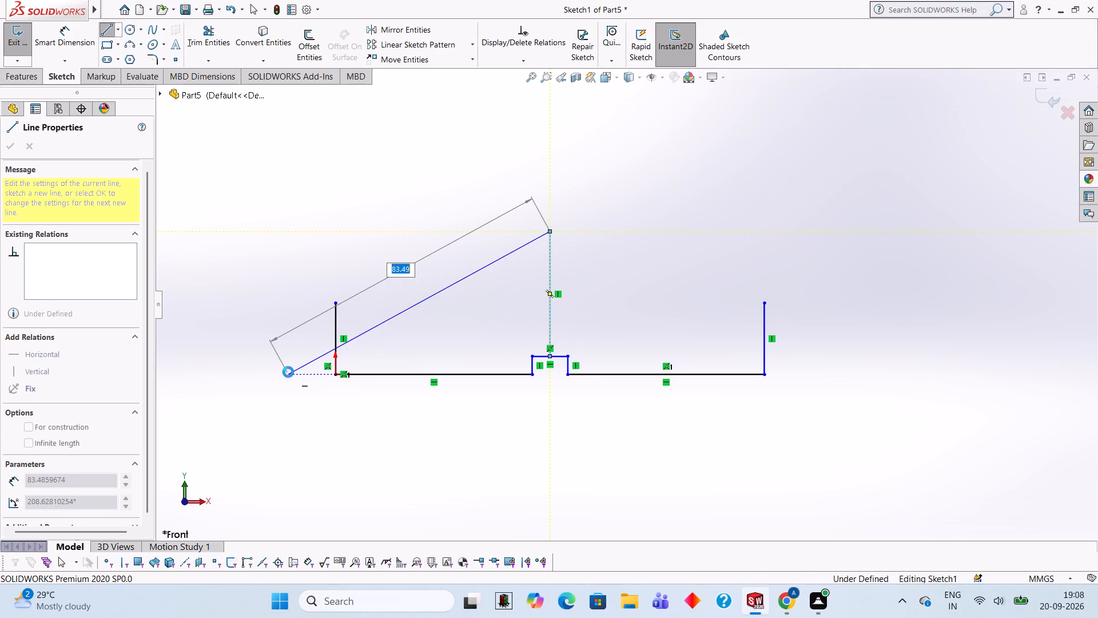
key("ctrl+z")
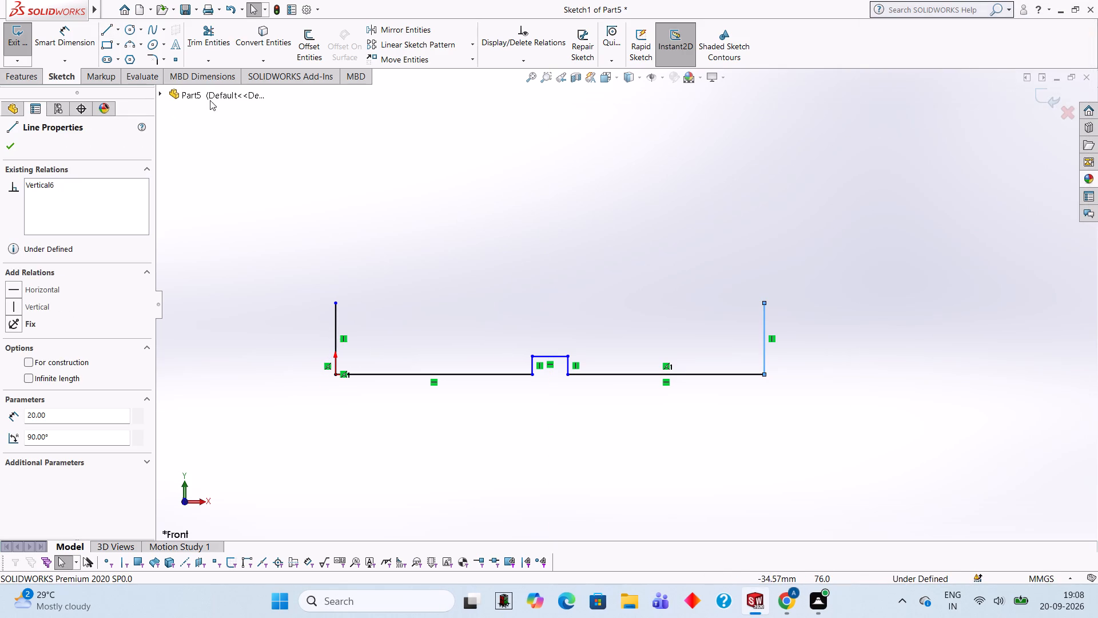
left_click(106, 27)
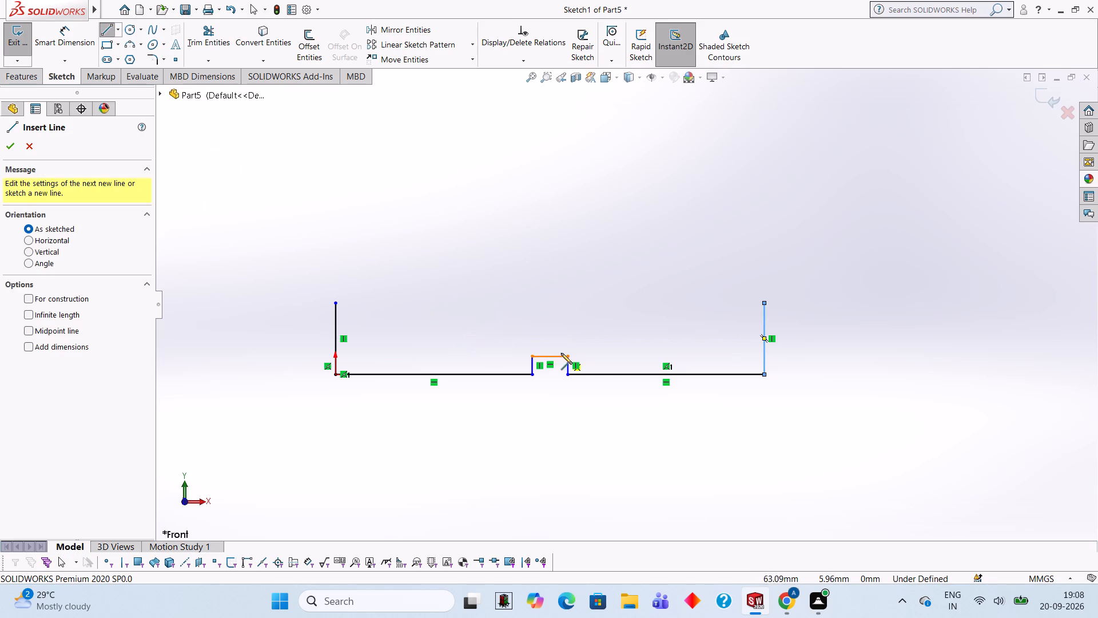
left_click(551, 355)
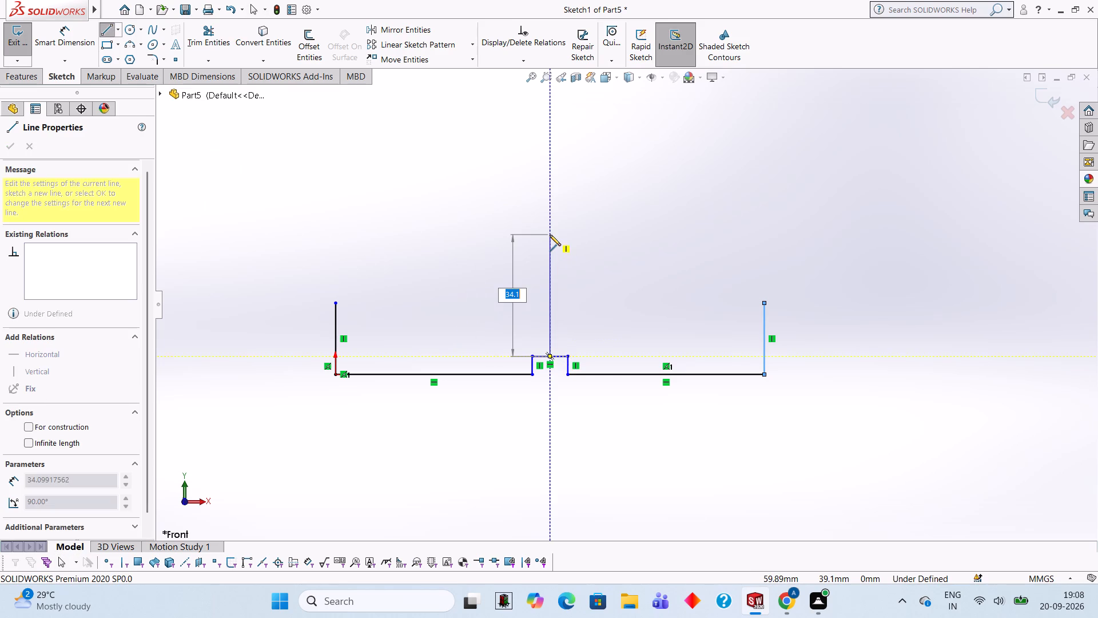
type("15")
key("Return")
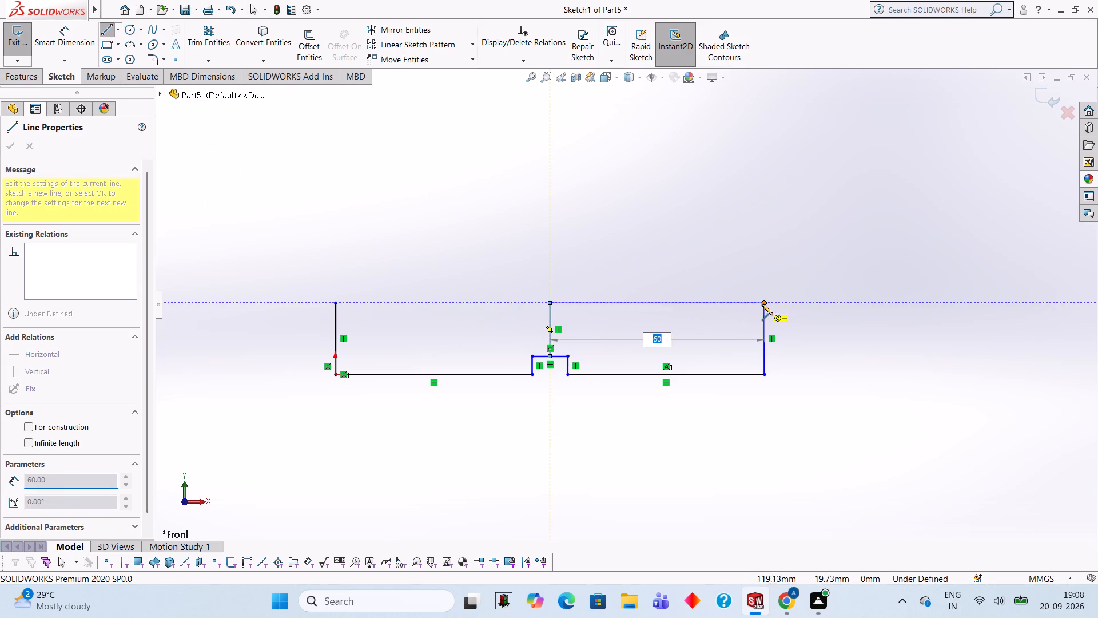
key("Escape")
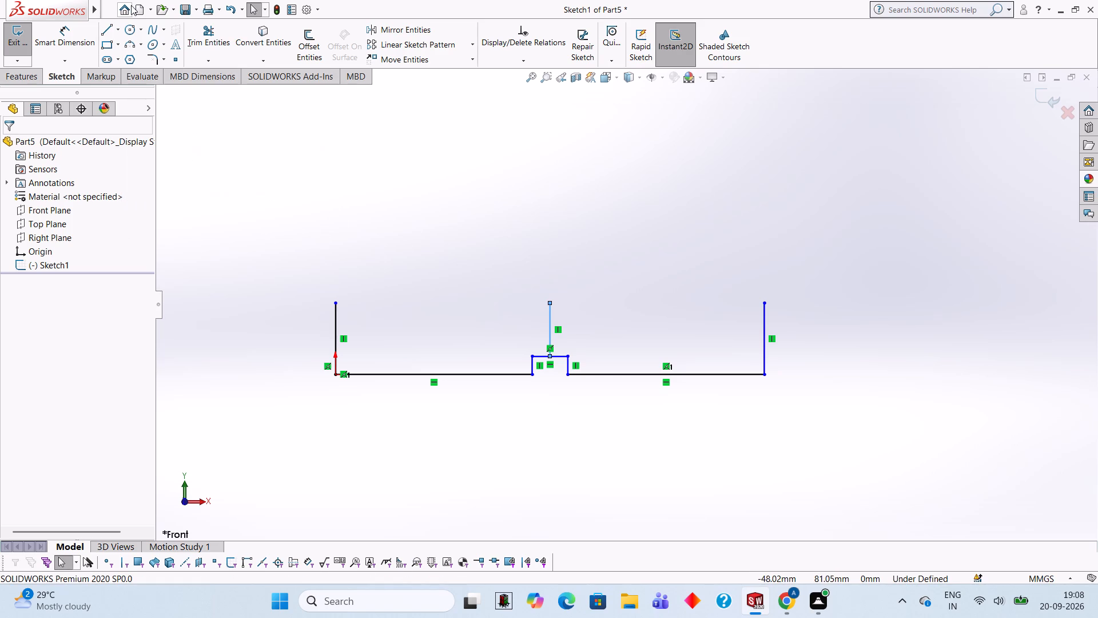
Sketch a stepped chain from the top of the 15 mm centre line: 6 mm in negative X, 10 mm up and 15 mm in negative X.
left_click(107, 25)
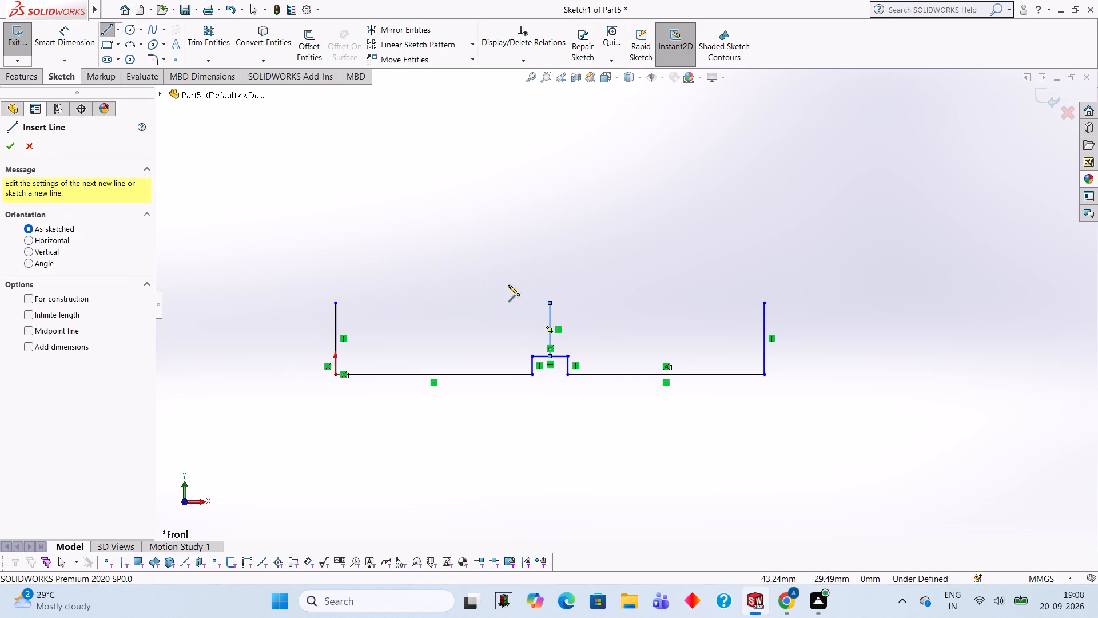
left_click(547, 303)
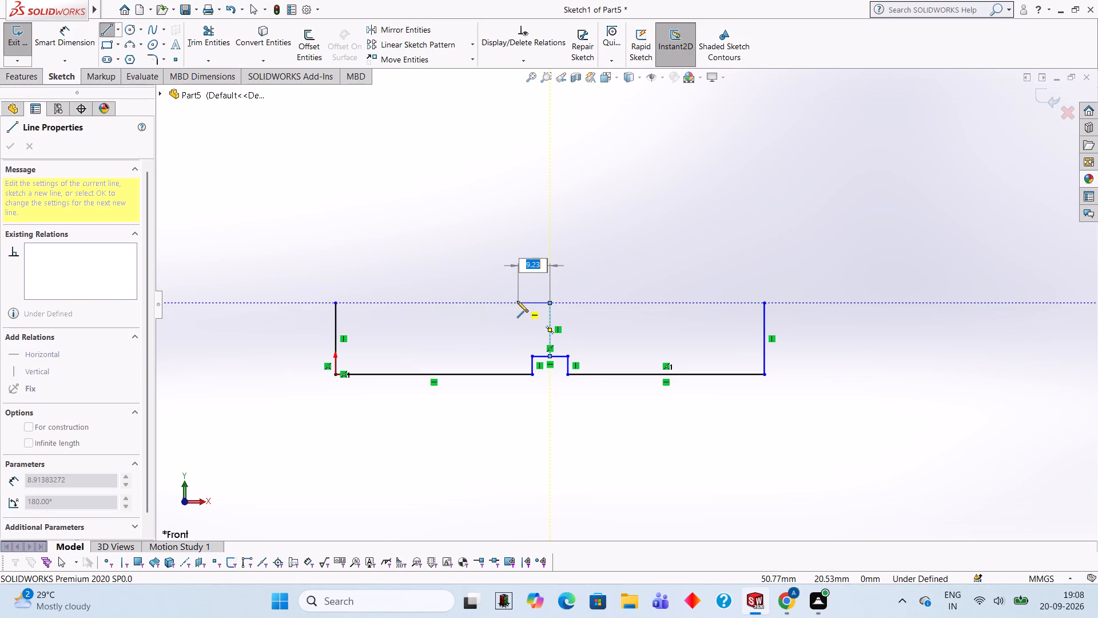
key("6")
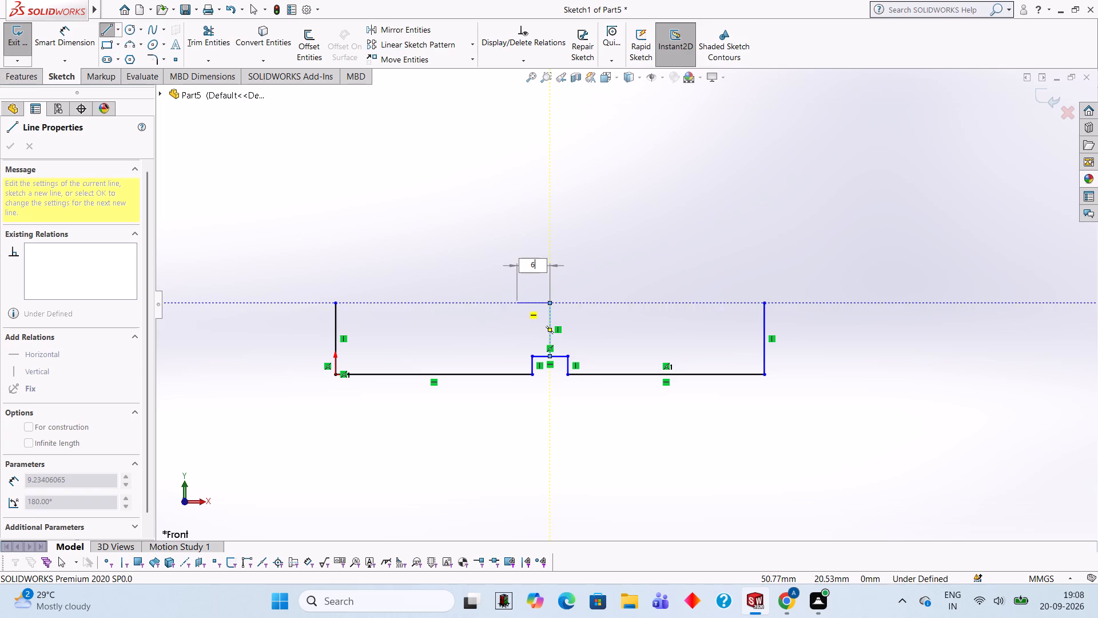
key("Return")
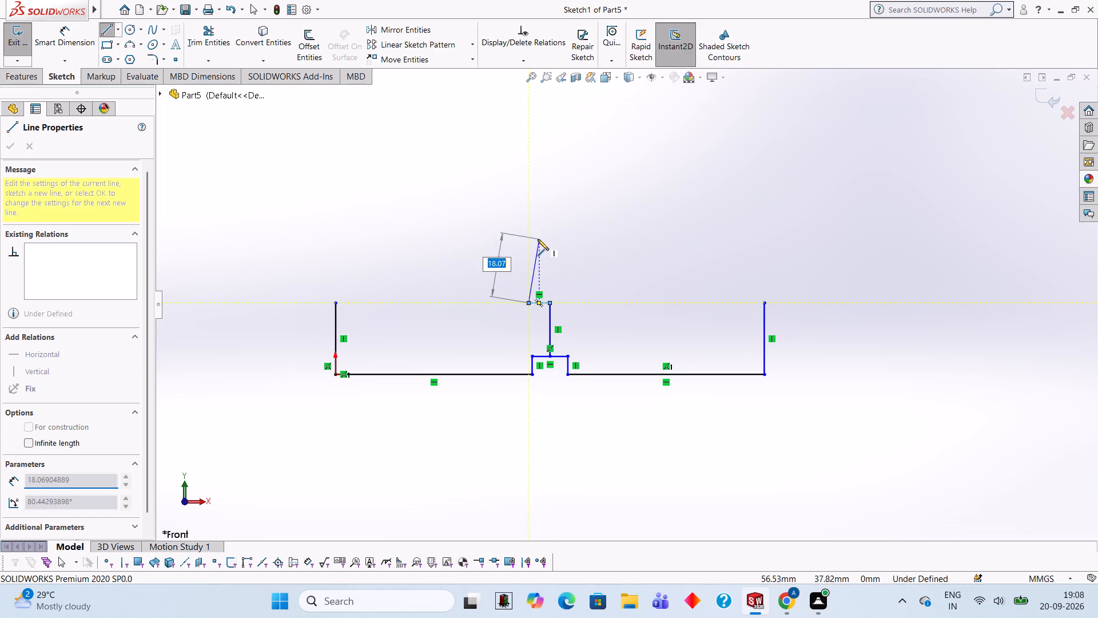
type("10")
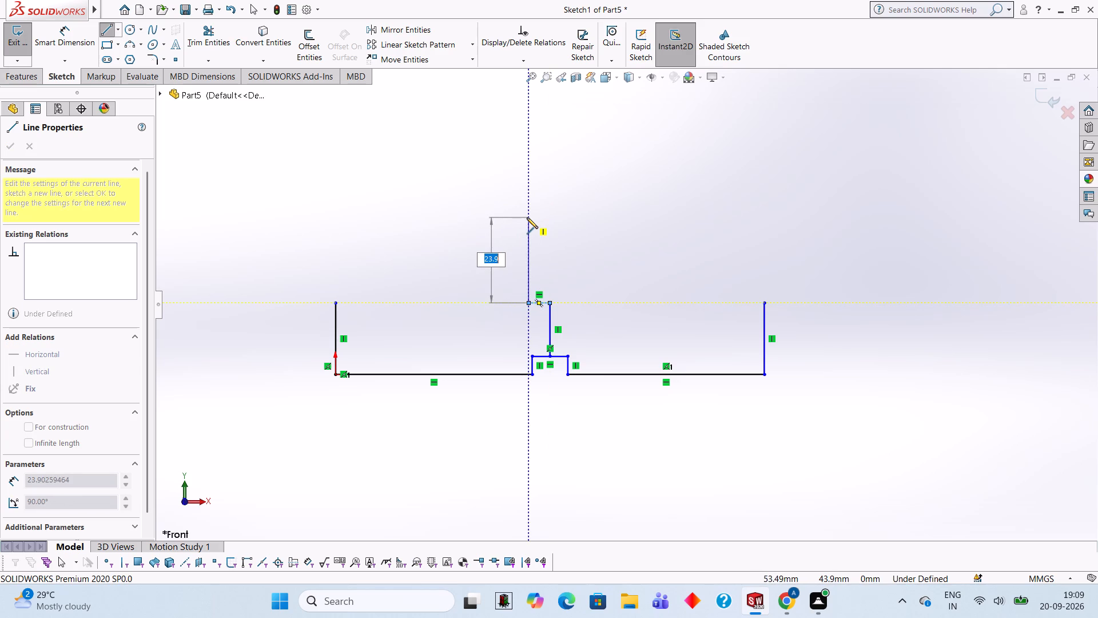
type("10")
key("Return")
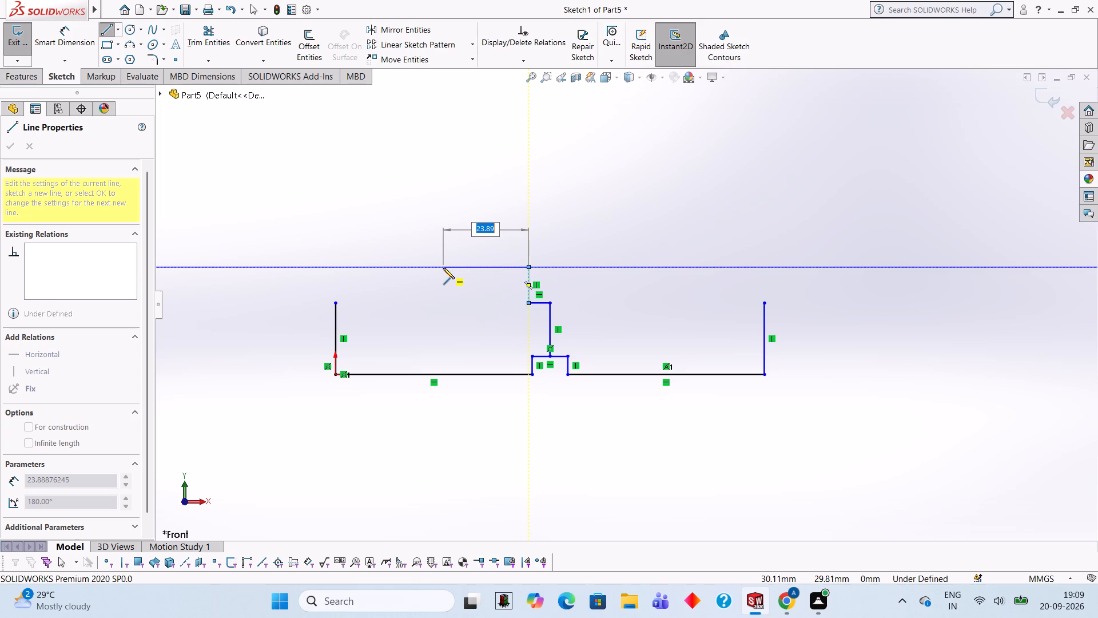
type("15")
key("Return")
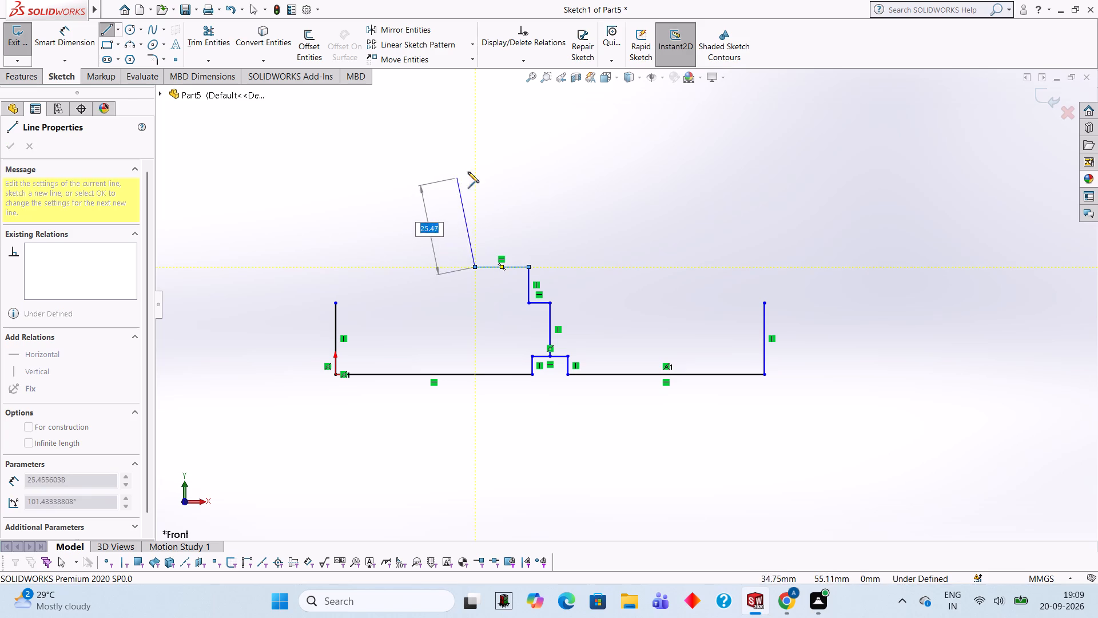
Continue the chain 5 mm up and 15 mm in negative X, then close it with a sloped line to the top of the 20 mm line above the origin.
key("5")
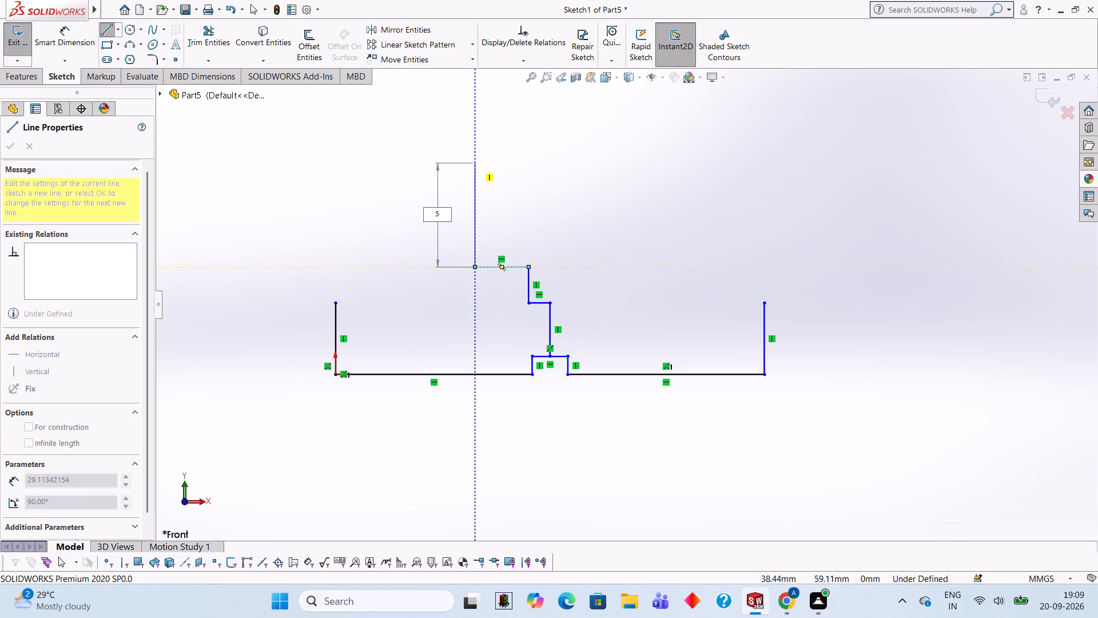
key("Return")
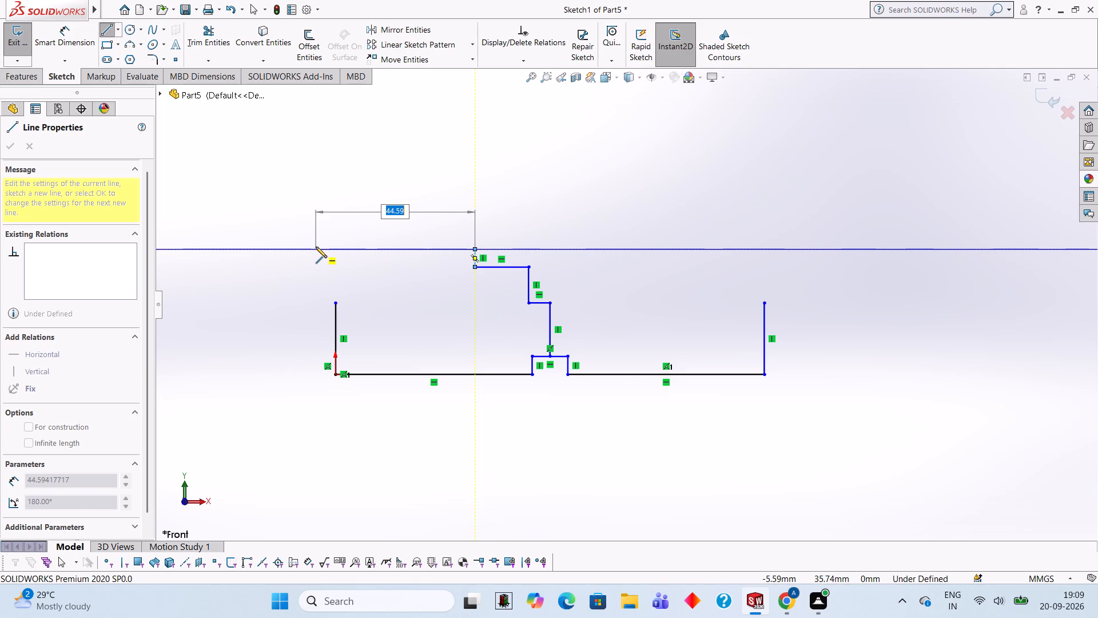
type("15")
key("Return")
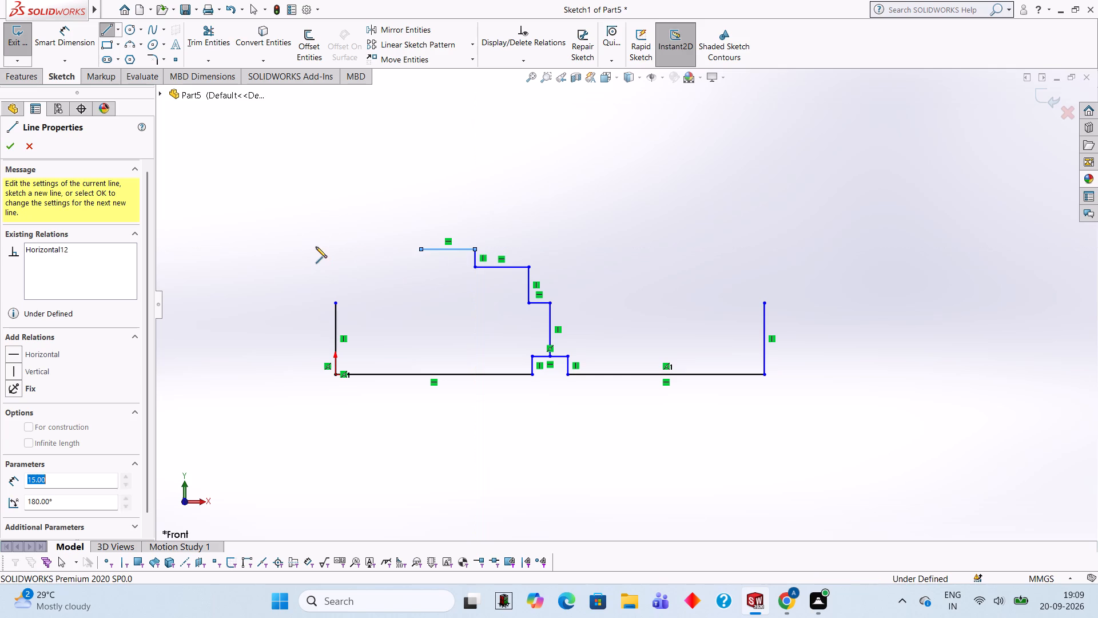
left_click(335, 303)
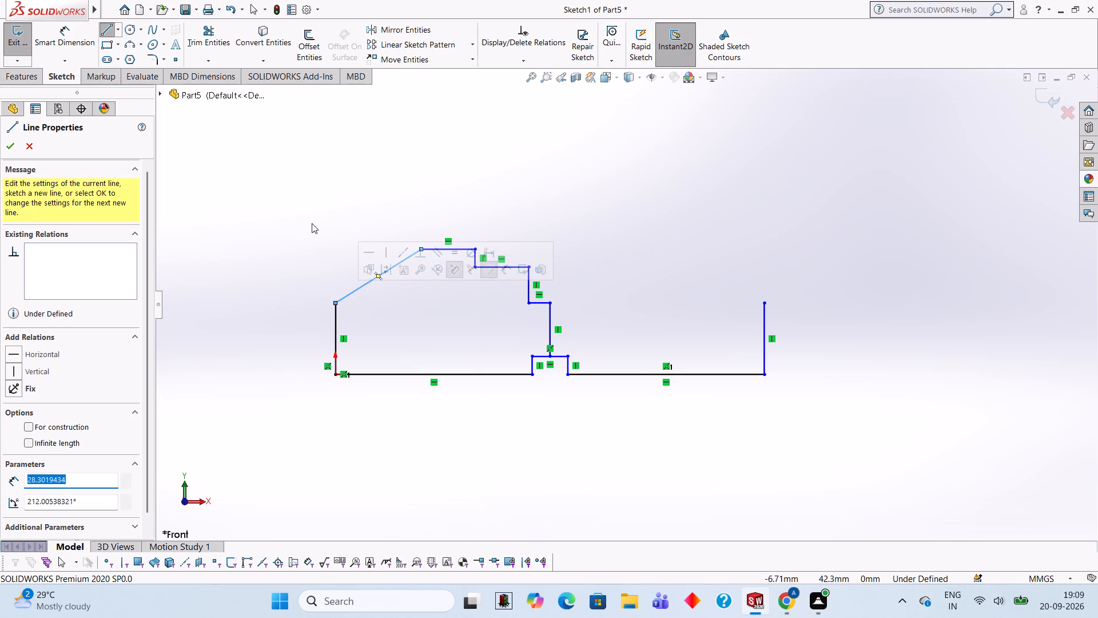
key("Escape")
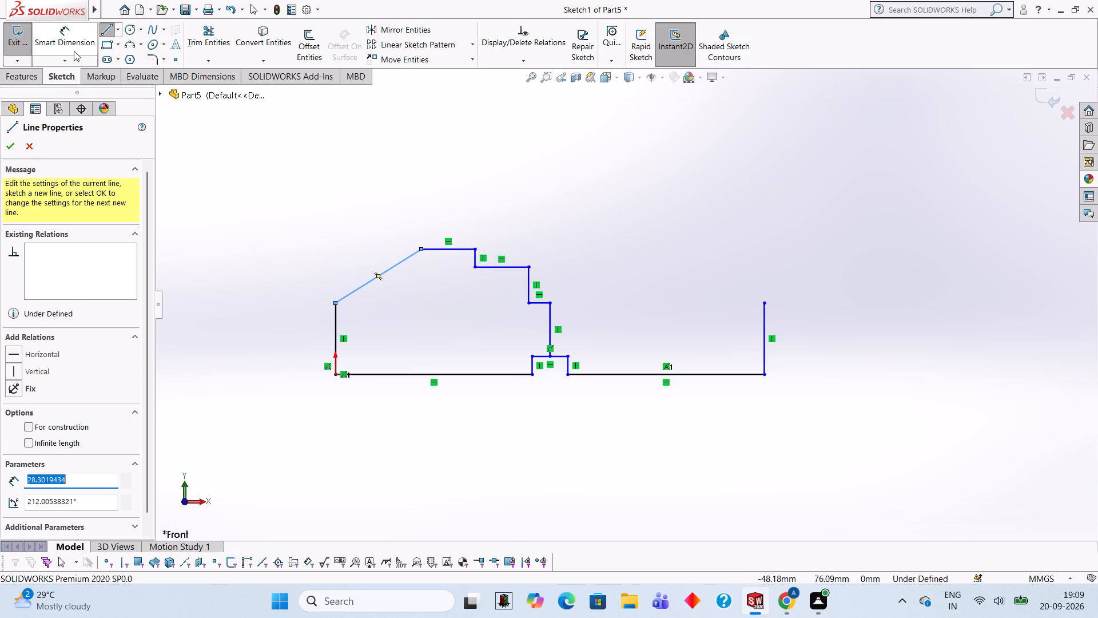
Check the distance between the uppermost horizontal line and the bottom edge with Smart Dimension, without placing a dimension.
left_click(74, 47)
left_click(435, 247)
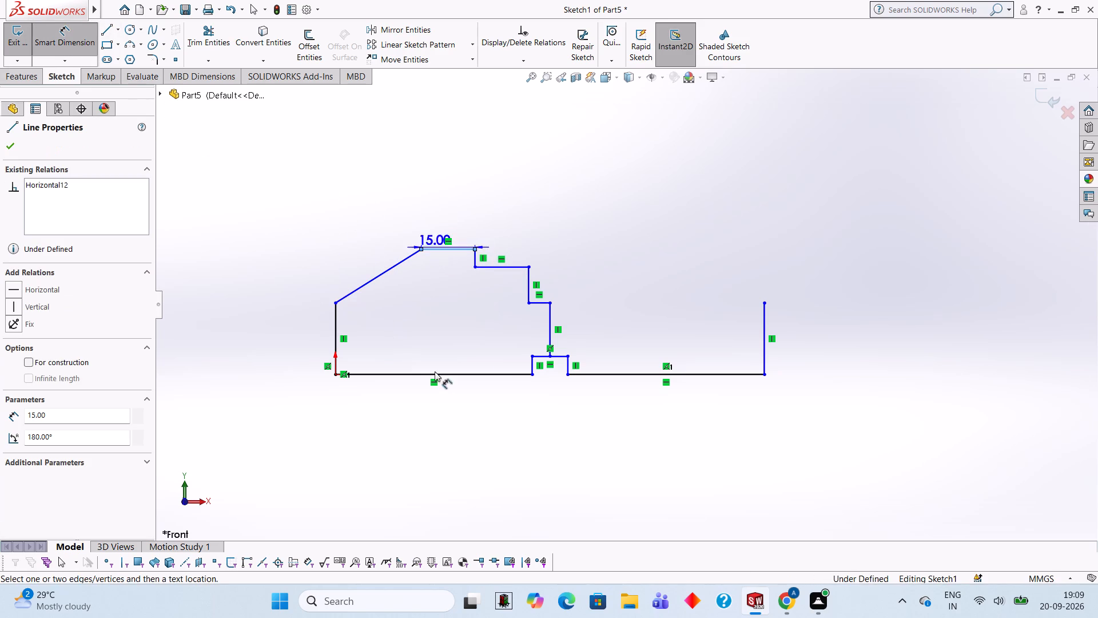
left_click(460, 376)
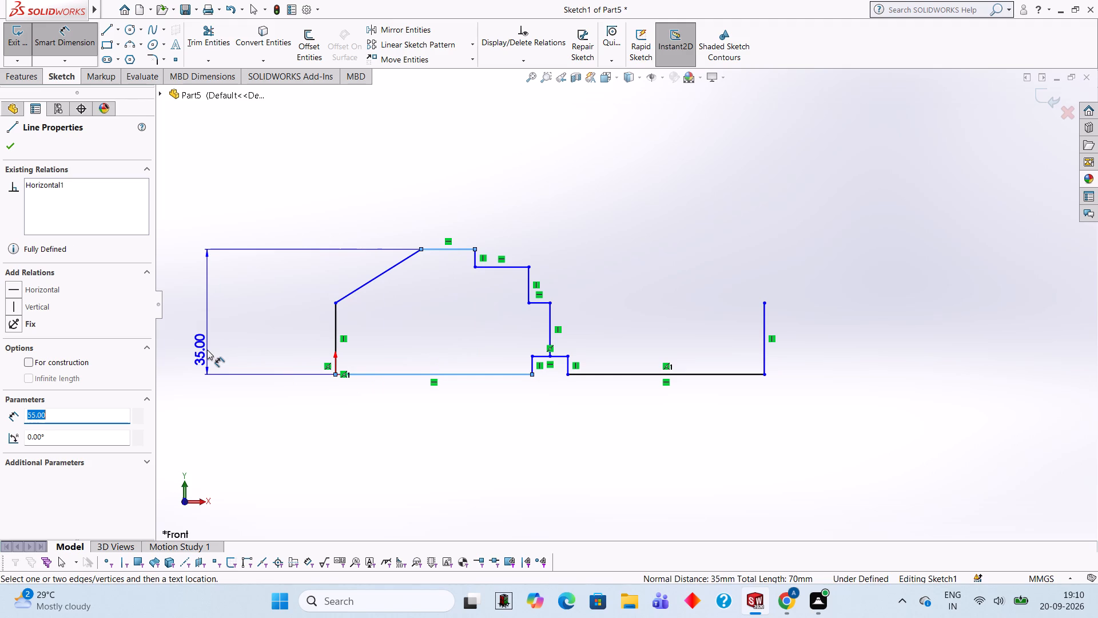
key("Escape")
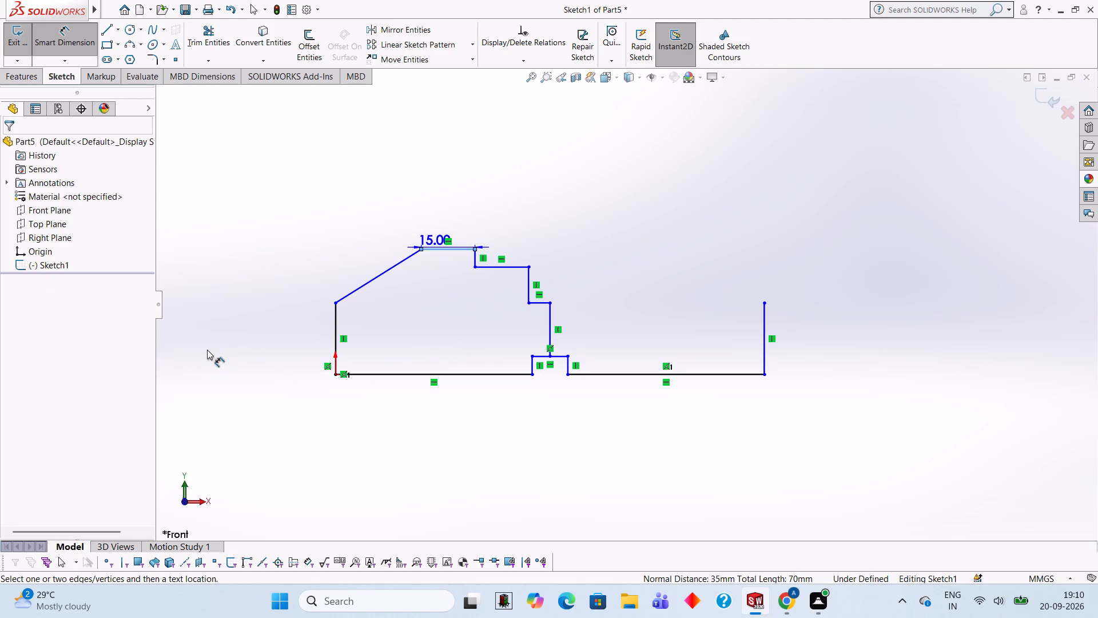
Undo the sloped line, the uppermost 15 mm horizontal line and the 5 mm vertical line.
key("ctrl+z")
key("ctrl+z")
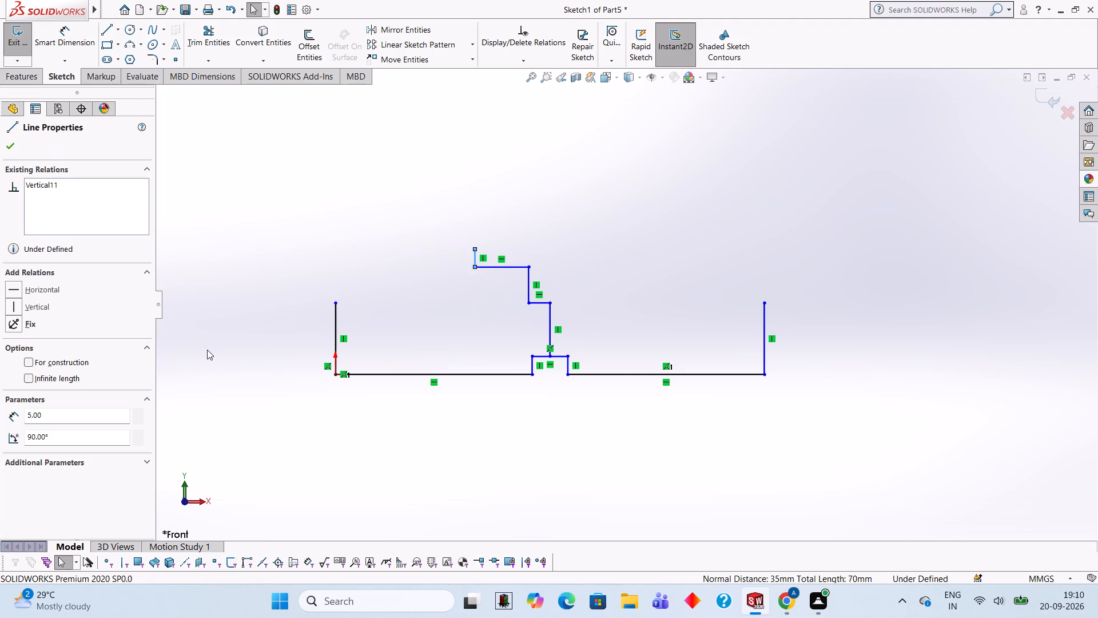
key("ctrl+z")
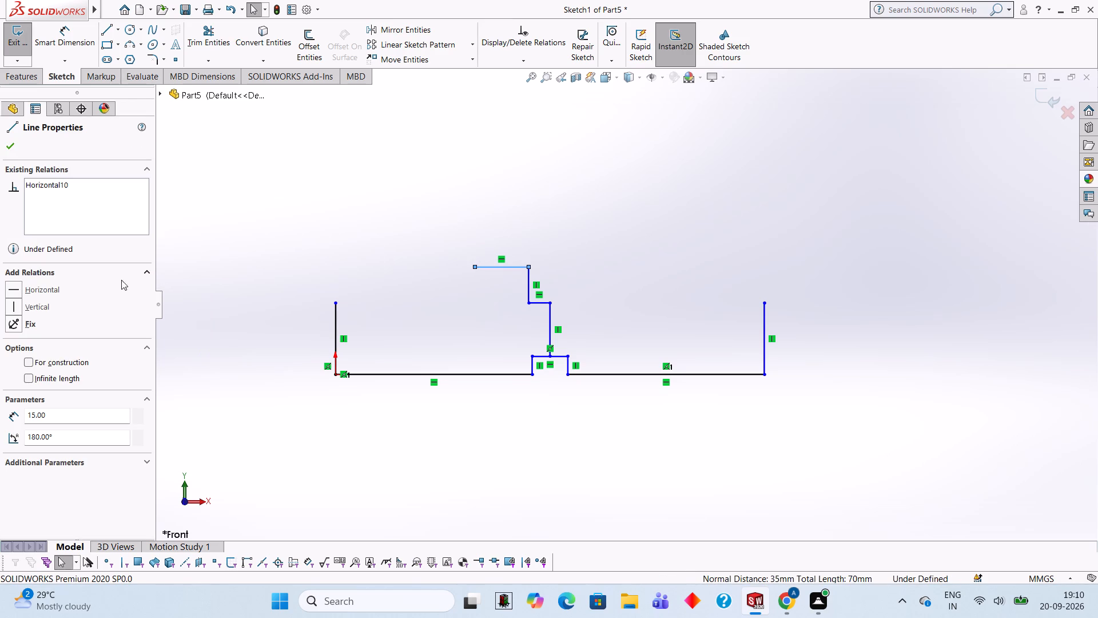
Continue the chain 10 mm up and 15 mm in negative X, closing with a sloped line to the top of the line above the origin.
left_click(113, 32)
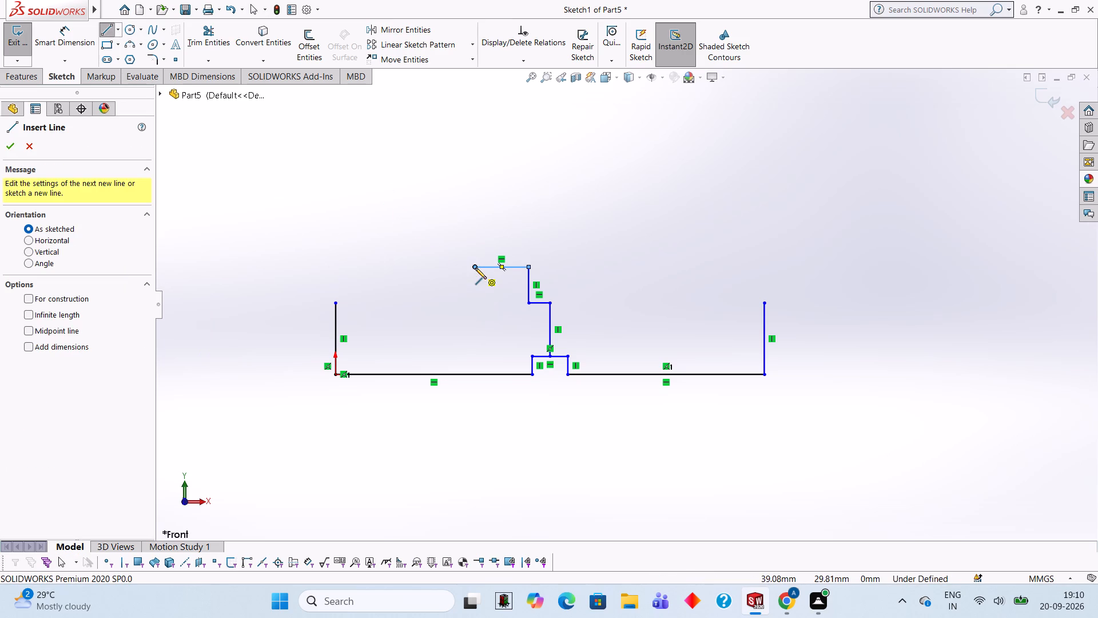
left_click(475, 267)
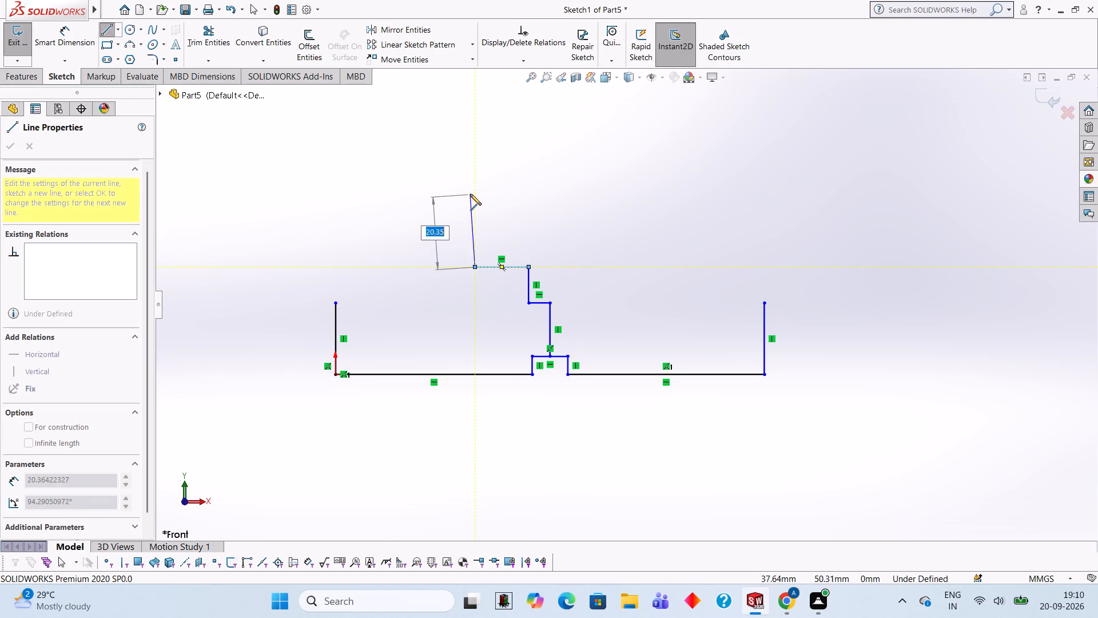
type("10")
key("Return")
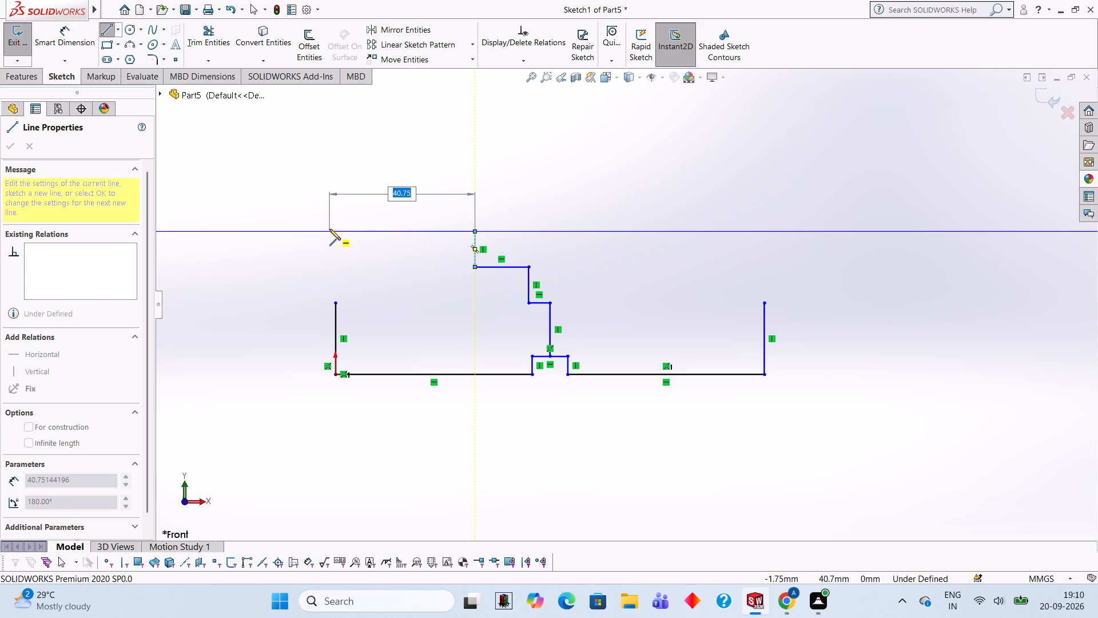
type("15")
key("Return")
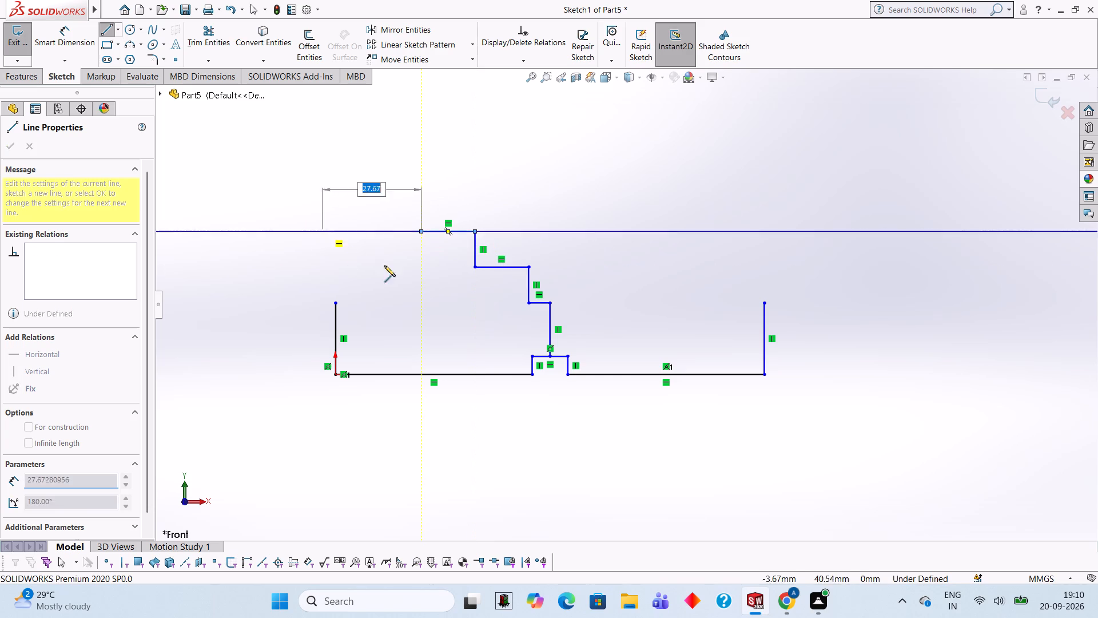
left_click(336, 304)
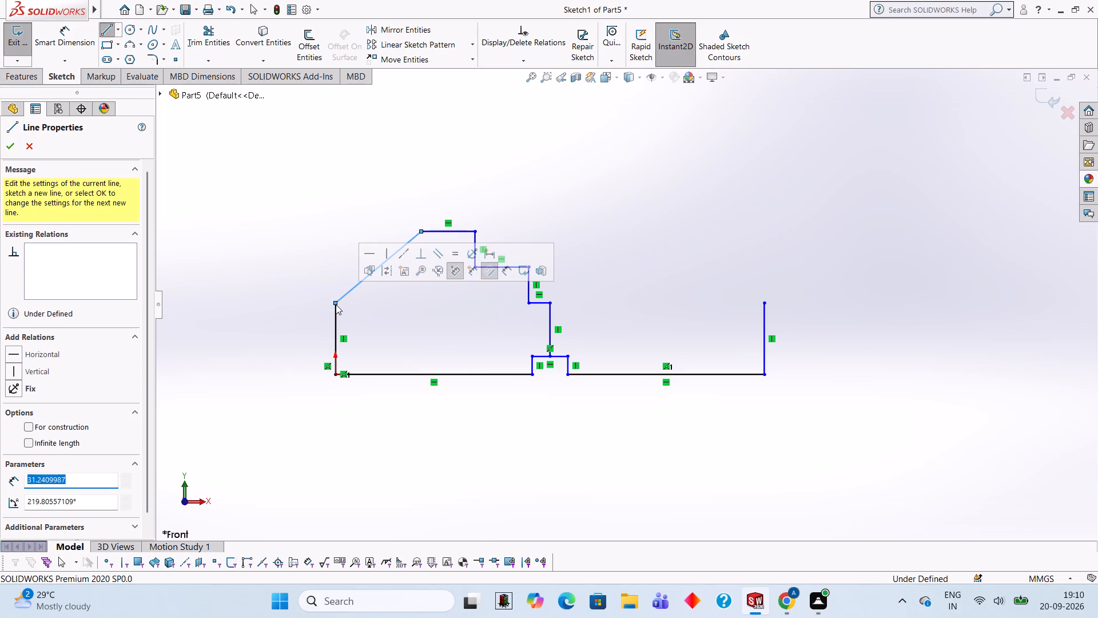
key("Escape")
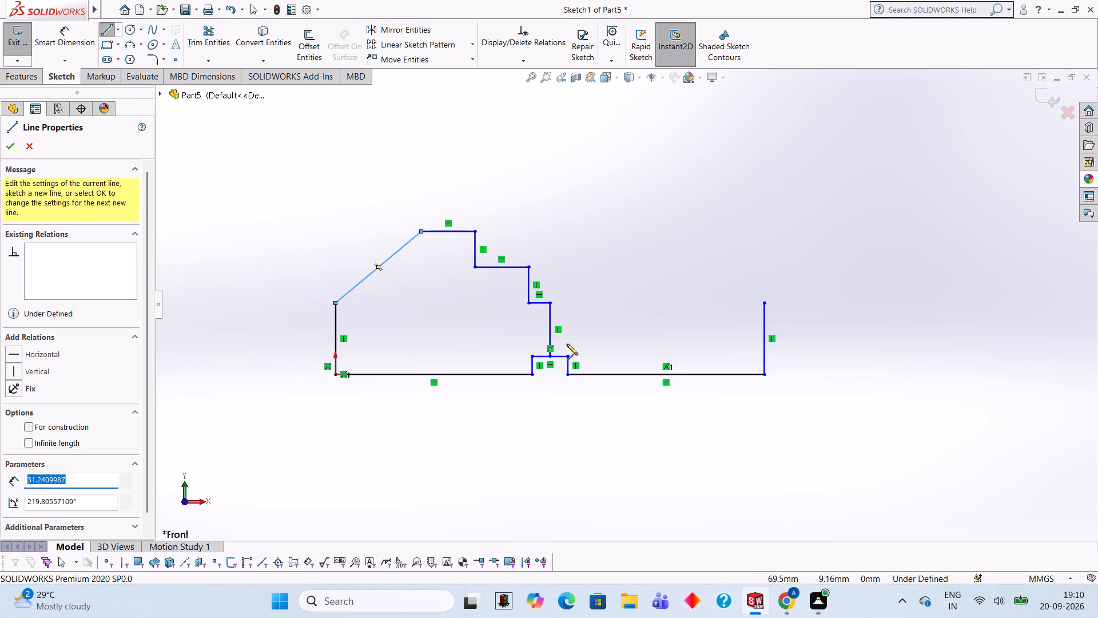
Sketch a stepped chain from the top of the centre line: 6 mm in positive X, 10 mm up and 15 mm in positive X.
left_click(550, 304)
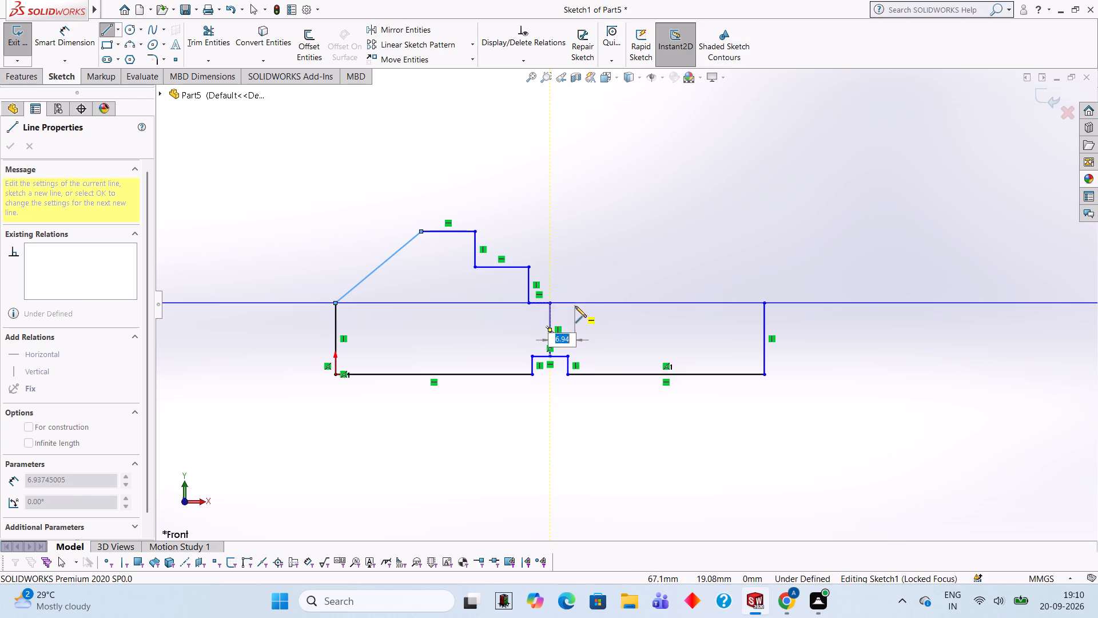
key("6")
key("Return")
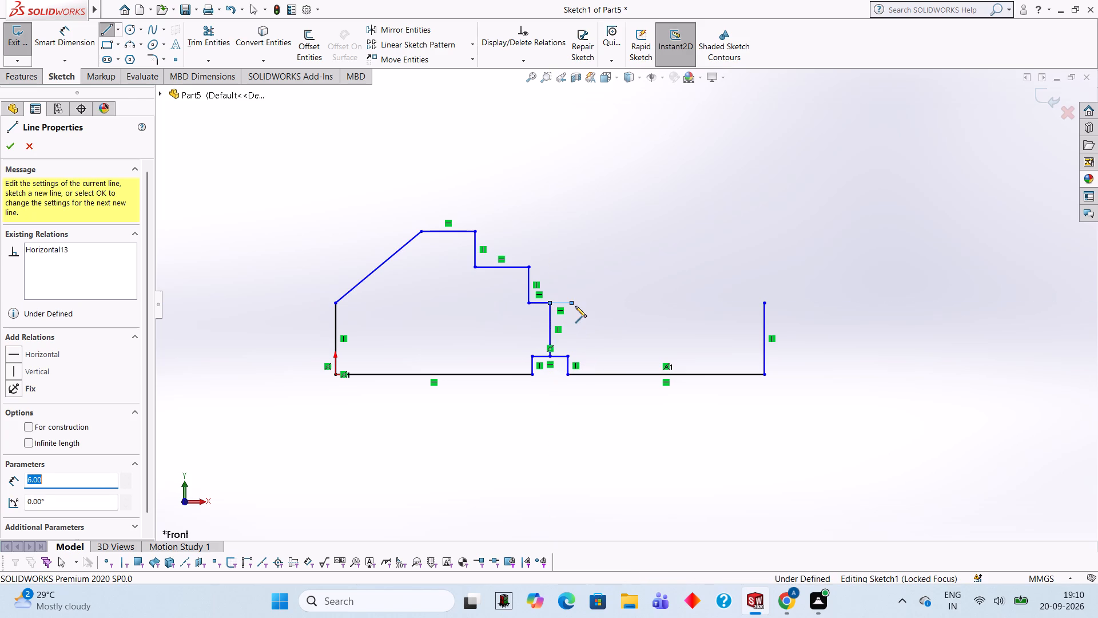
left_click(570, 267)
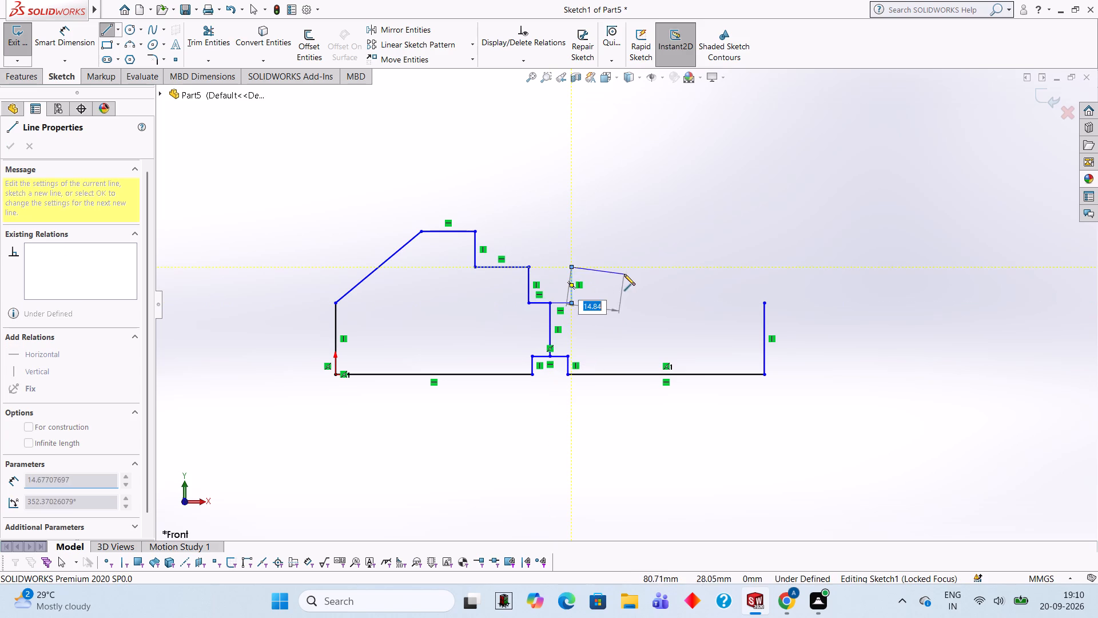
type("15")
key("Return")
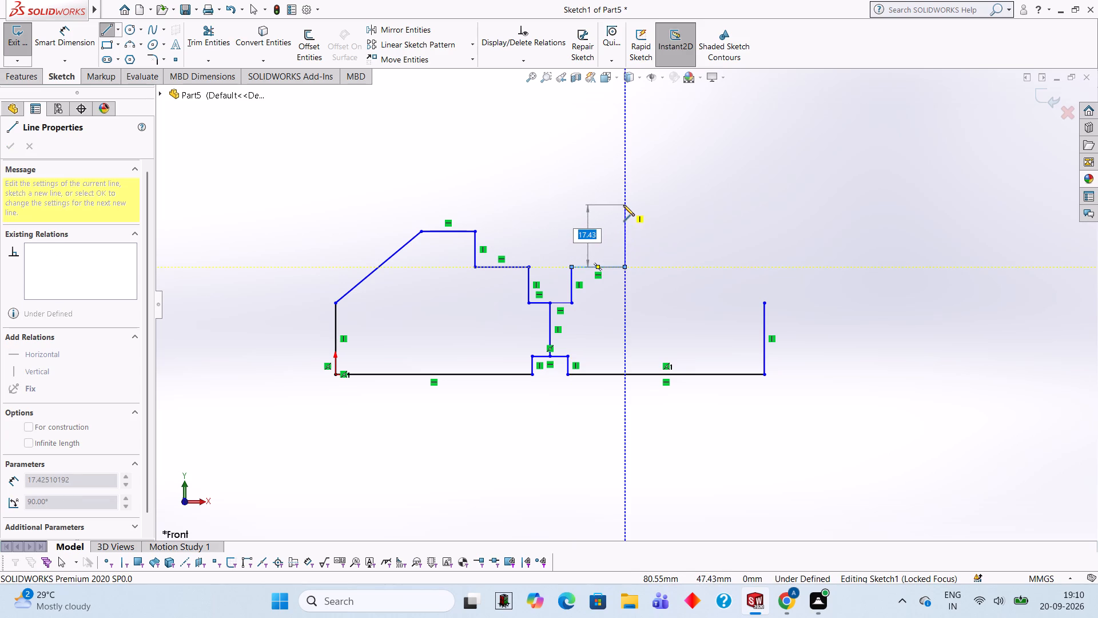
Continue the chain 10 mm up and 15 mm in positive X, closing with a sloped line to the top of the far vertical edge.
type("10")
key("Return")
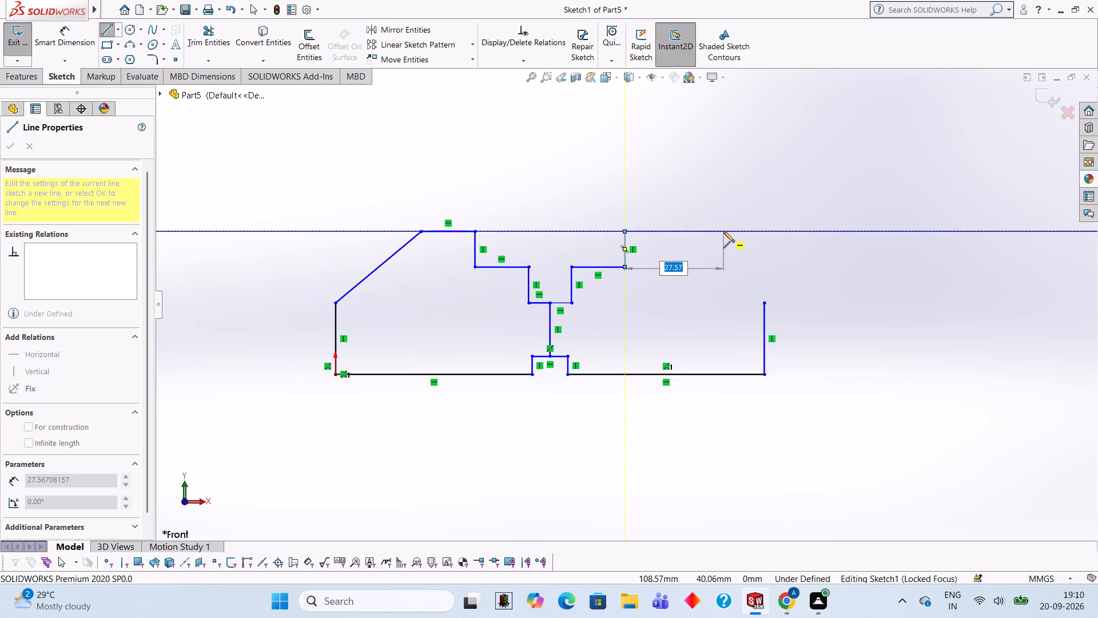
type("15")
key("Return")
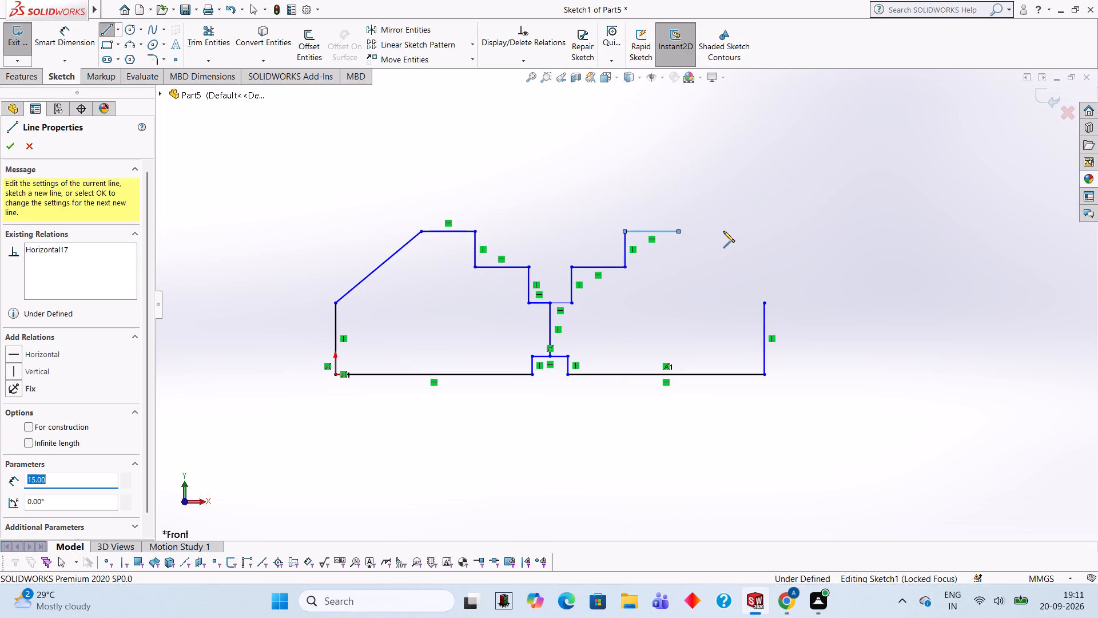
left_click(763, 302)
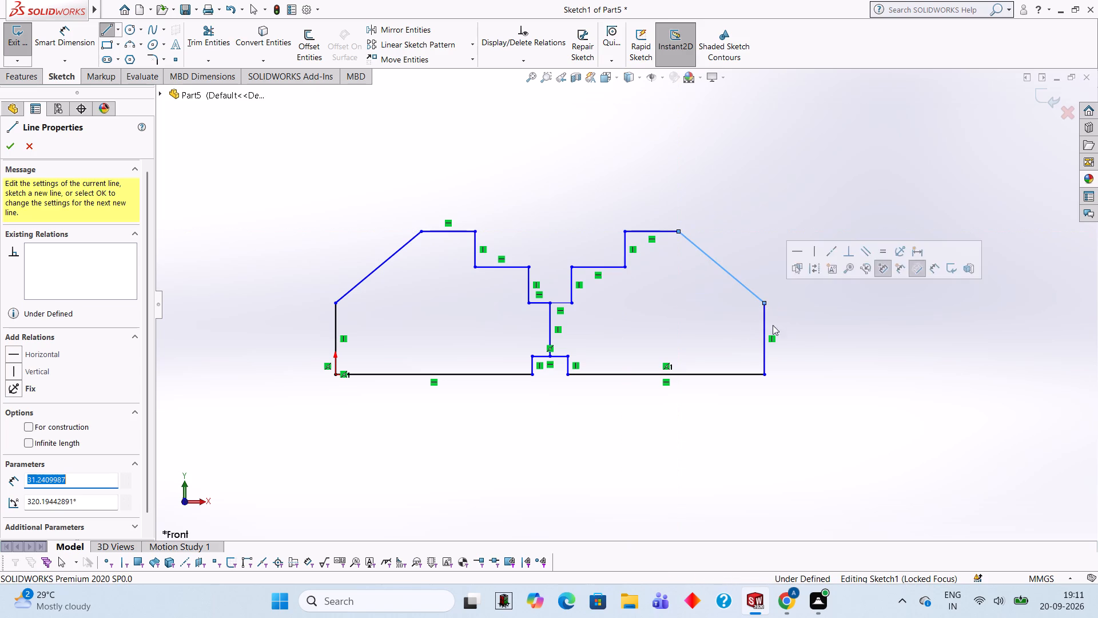
key("Escape")
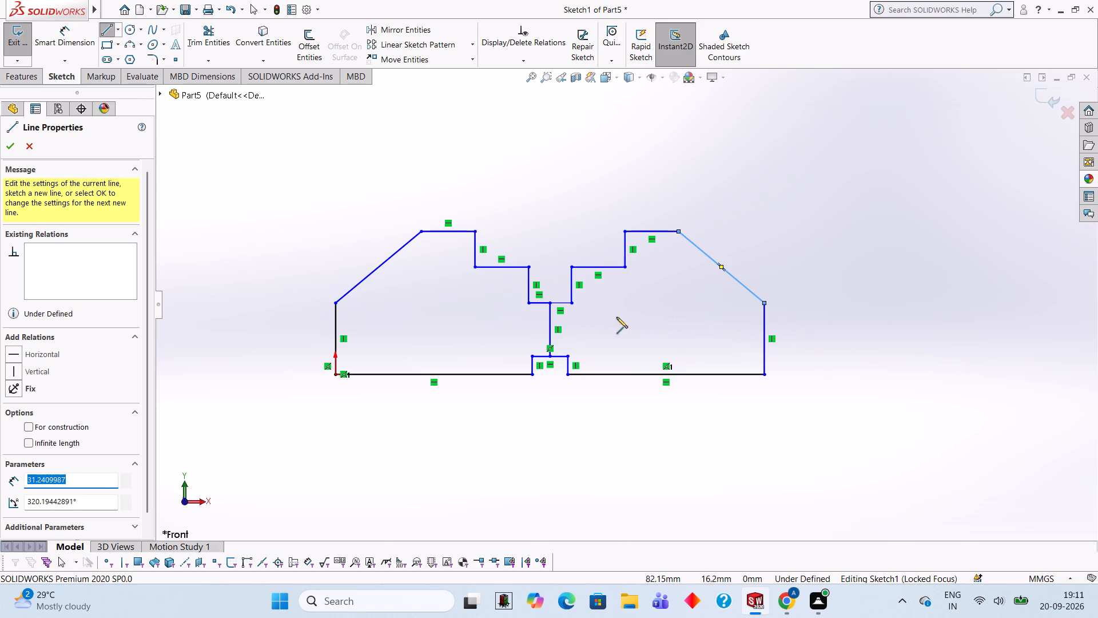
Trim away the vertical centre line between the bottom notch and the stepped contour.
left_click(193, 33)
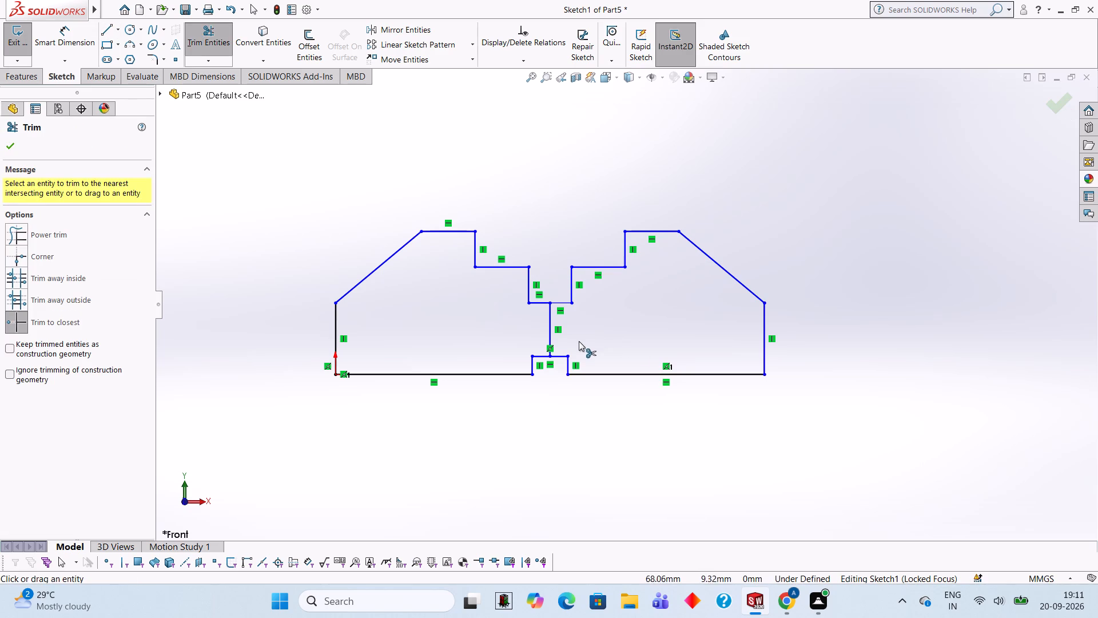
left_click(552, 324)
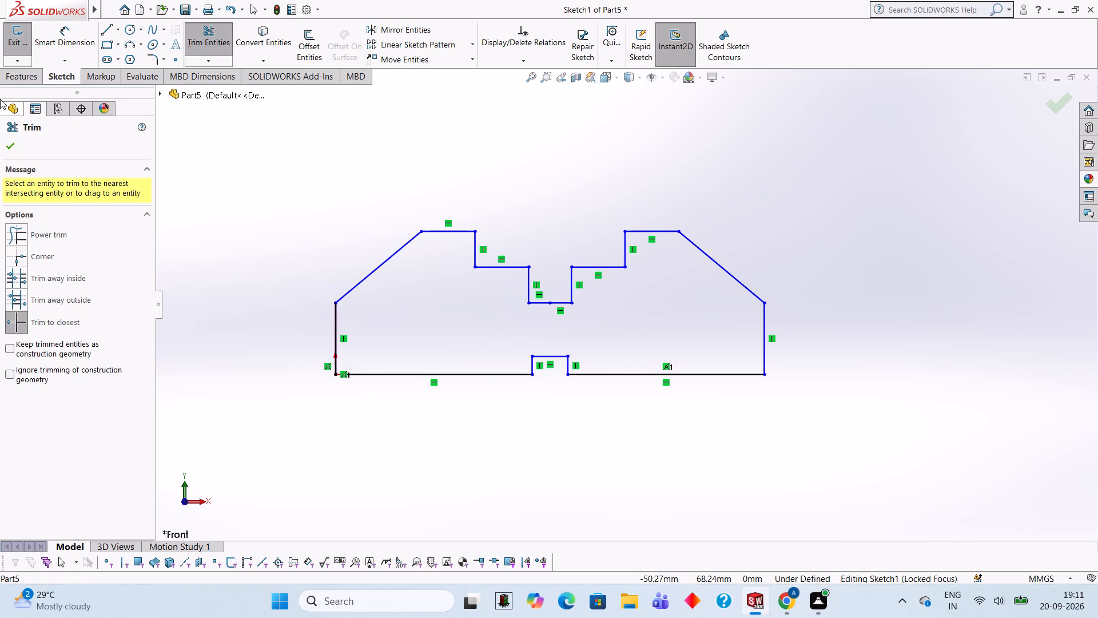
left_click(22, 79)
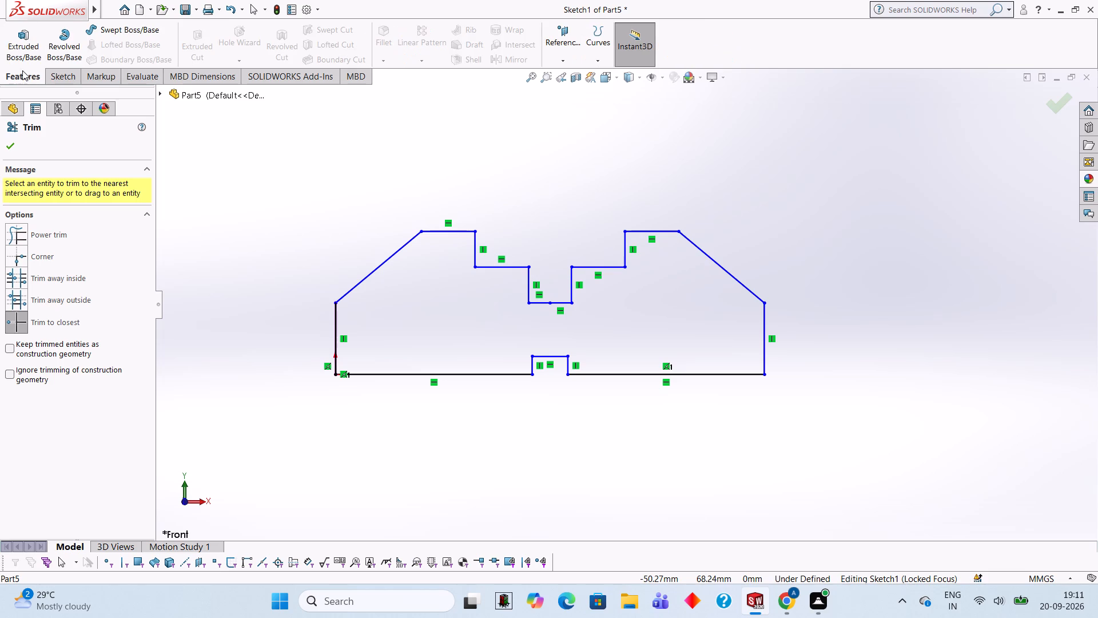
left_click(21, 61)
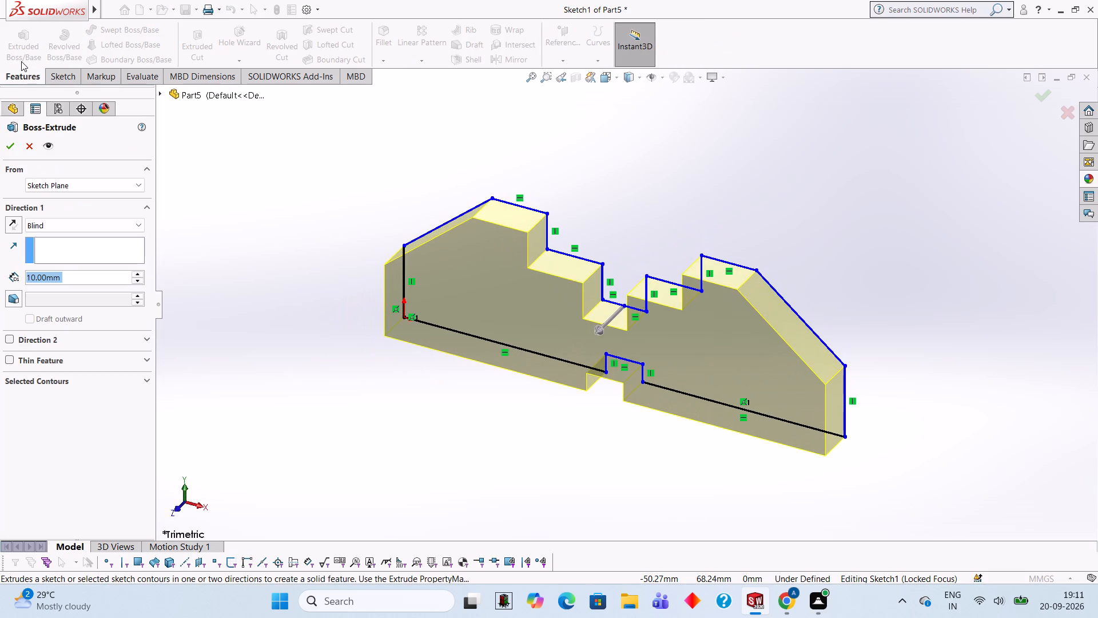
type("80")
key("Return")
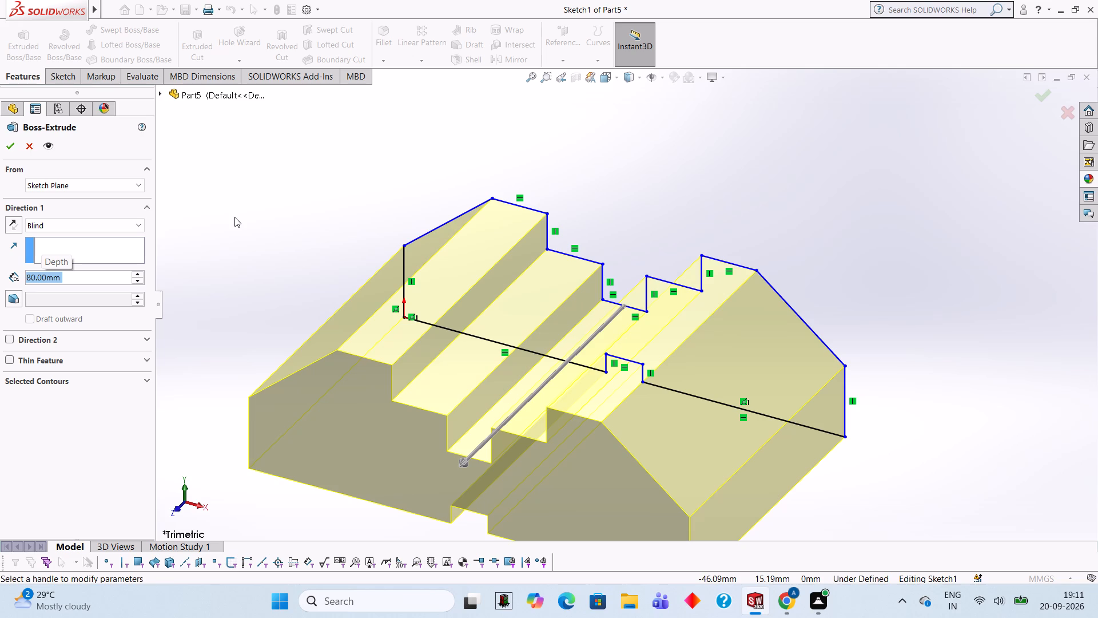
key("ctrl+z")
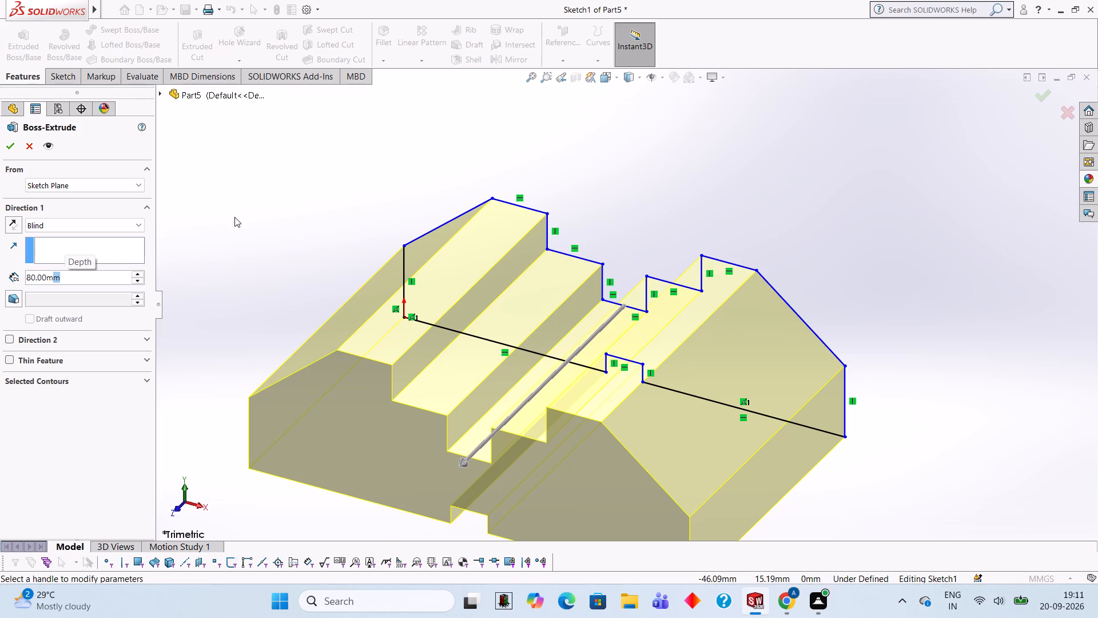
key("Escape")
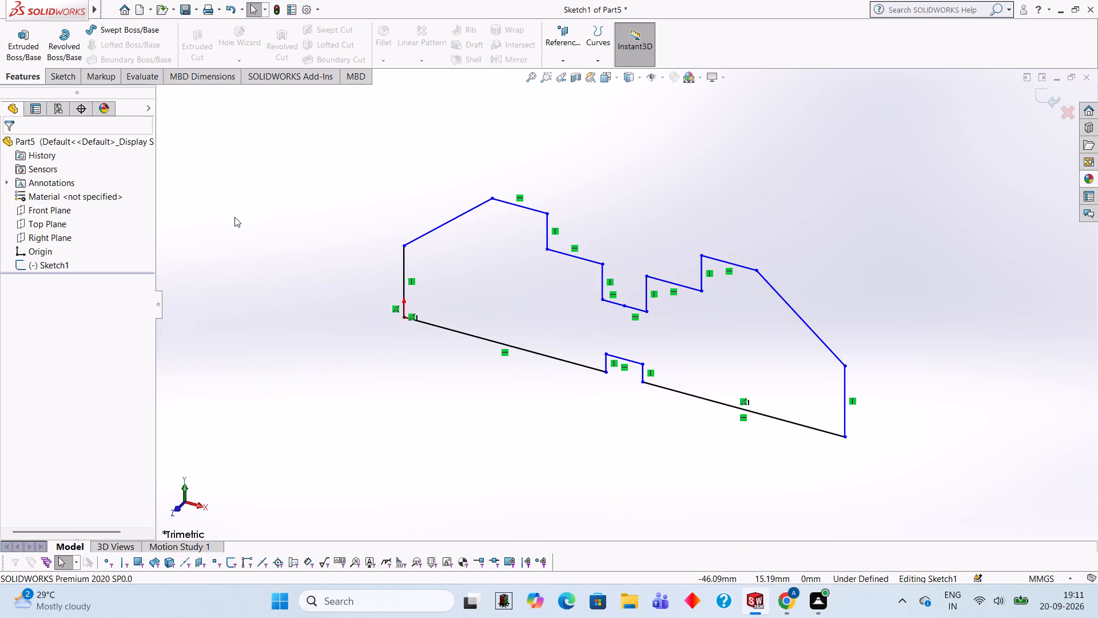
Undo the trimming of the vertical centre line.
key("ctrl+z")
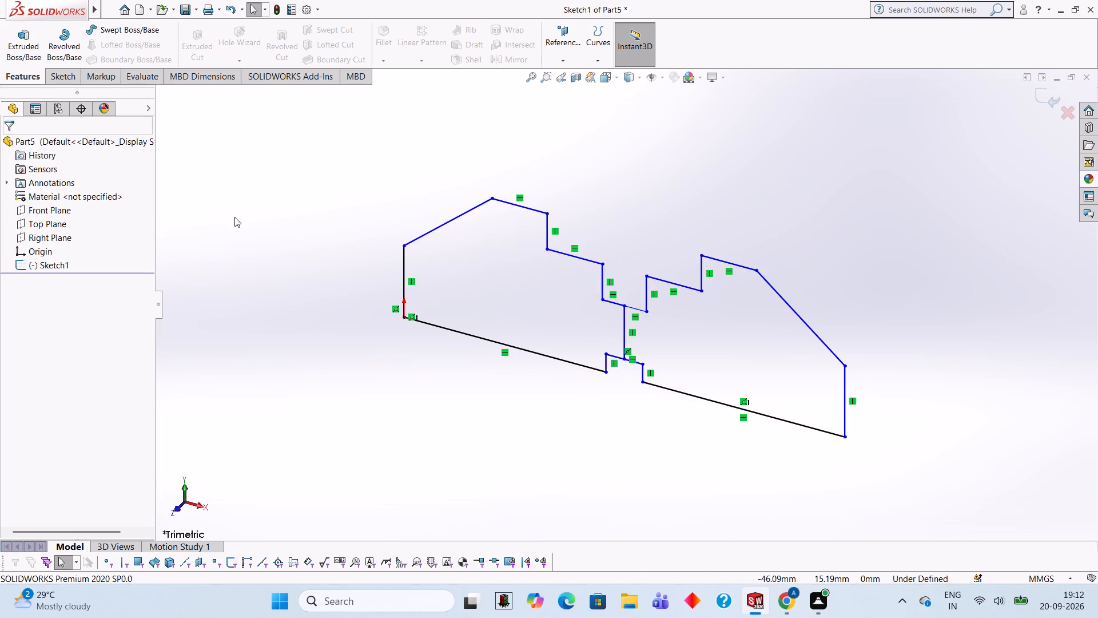
Delete the 15 mm vertical centre line above the bottom notch.
left_click(624, 317)
key("Delete")
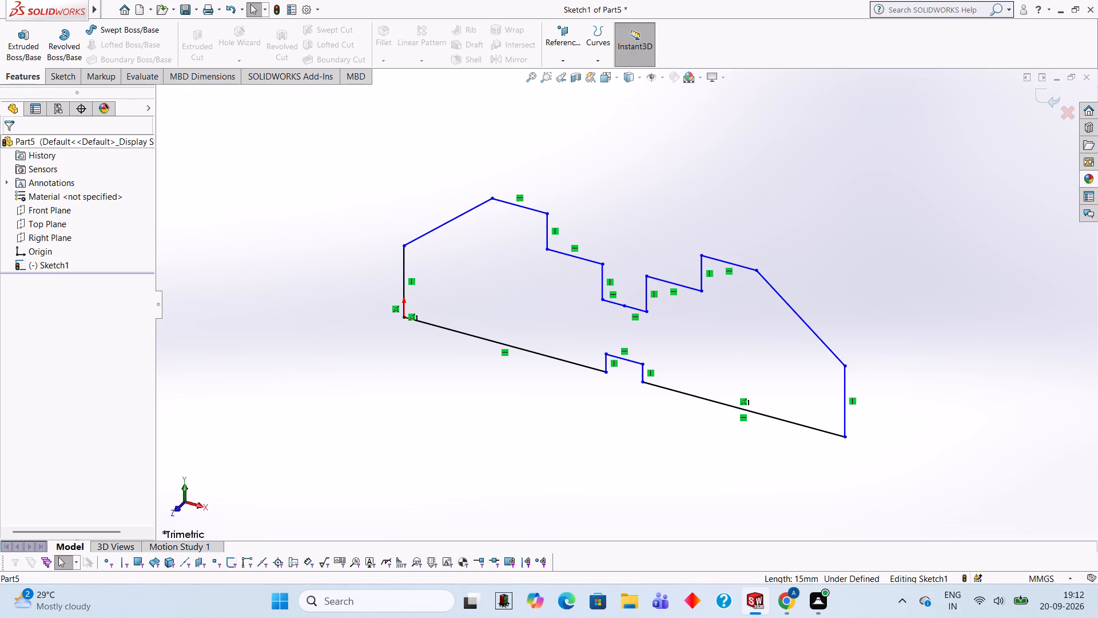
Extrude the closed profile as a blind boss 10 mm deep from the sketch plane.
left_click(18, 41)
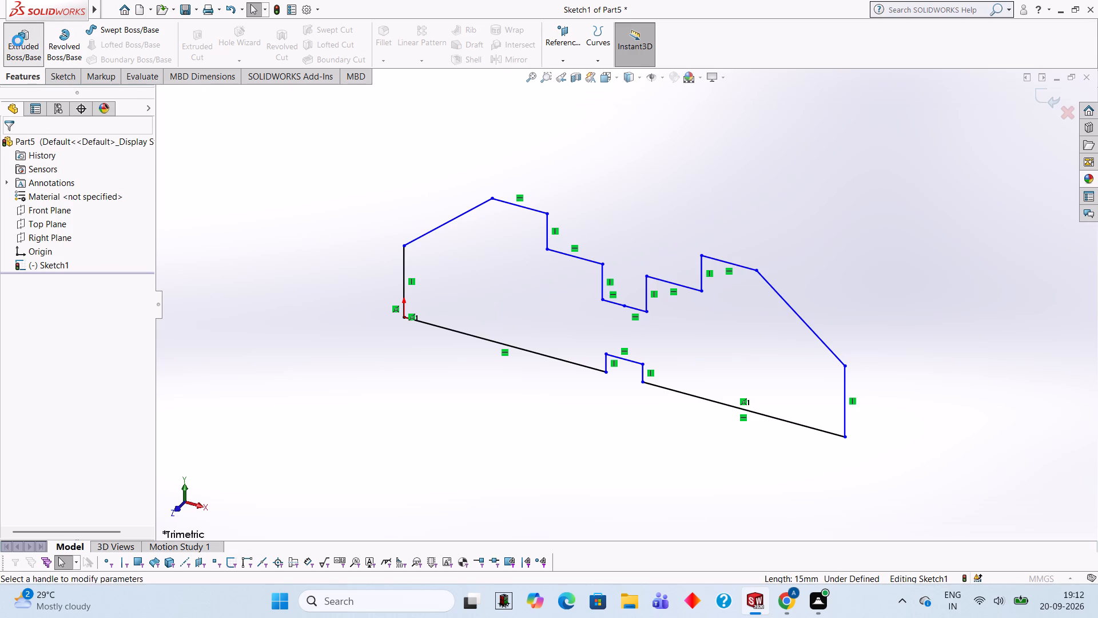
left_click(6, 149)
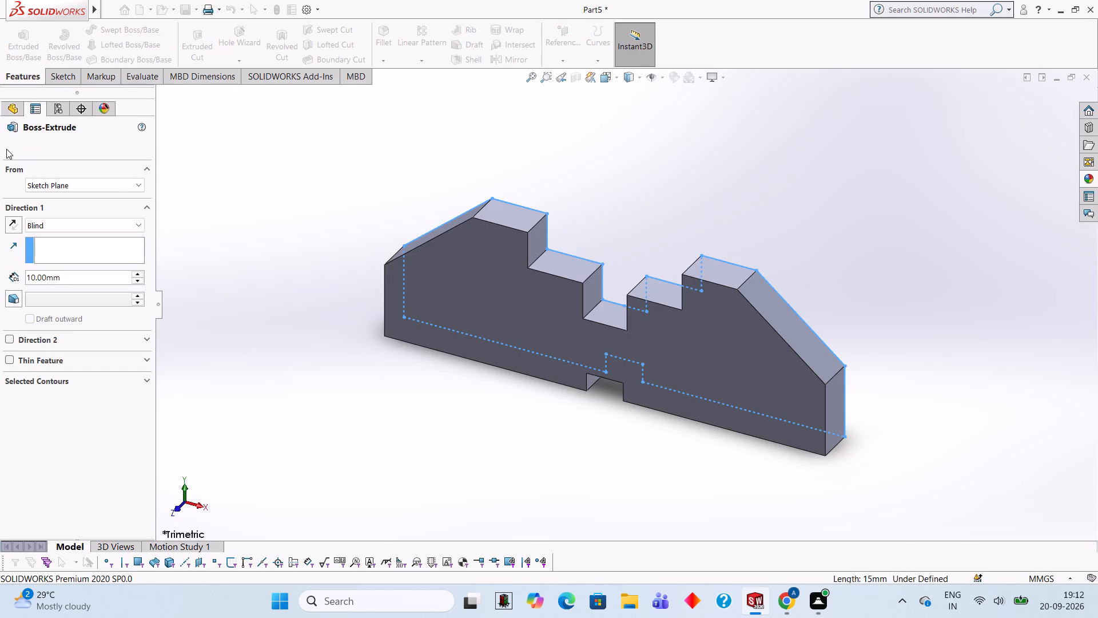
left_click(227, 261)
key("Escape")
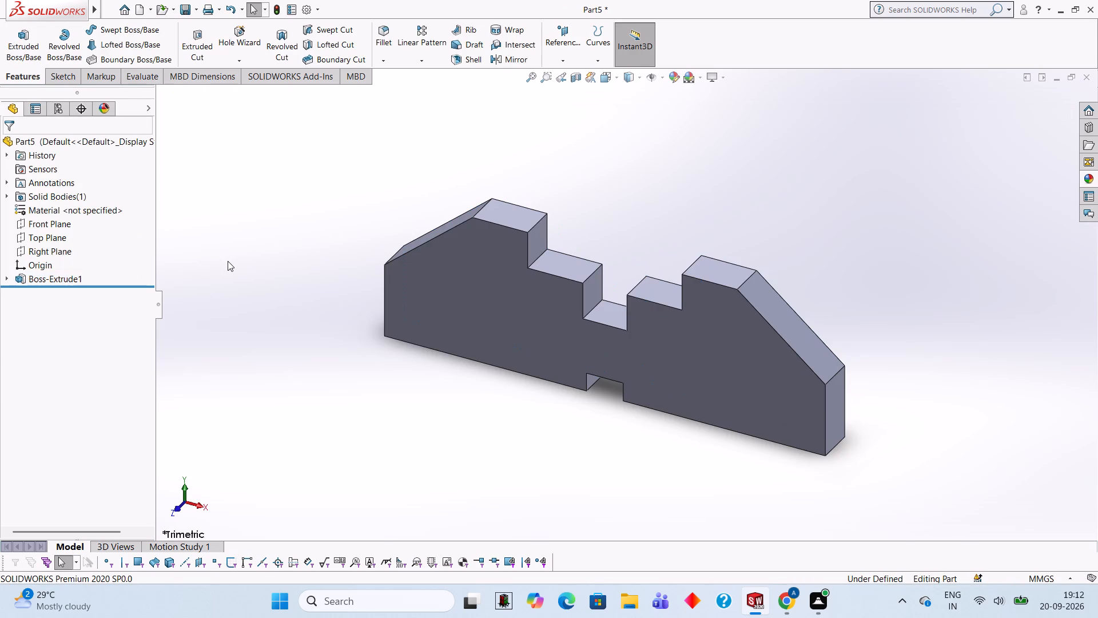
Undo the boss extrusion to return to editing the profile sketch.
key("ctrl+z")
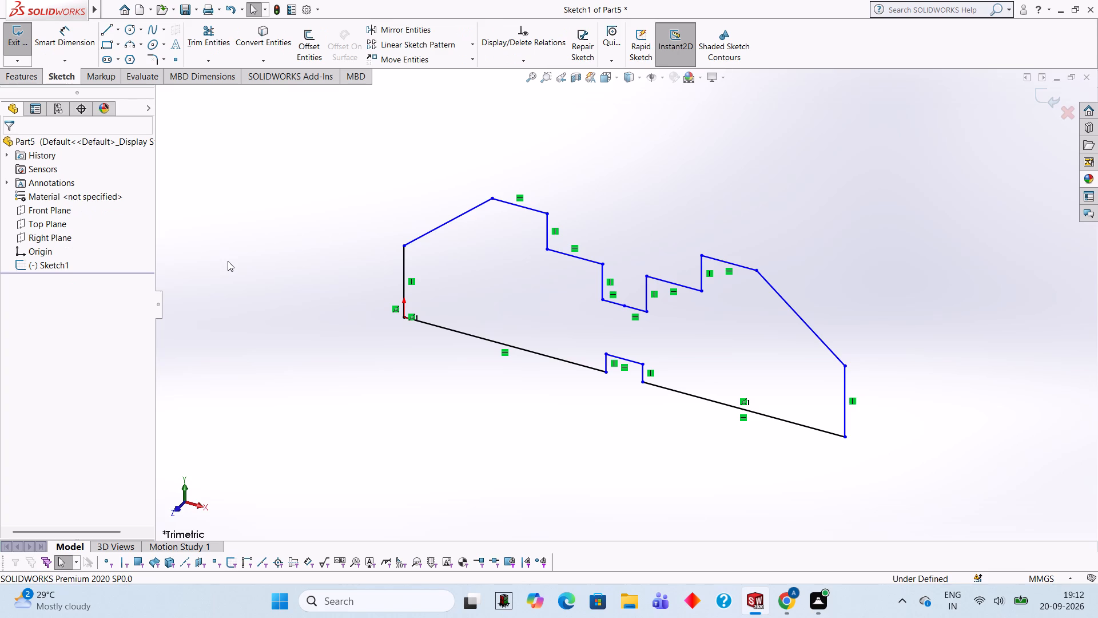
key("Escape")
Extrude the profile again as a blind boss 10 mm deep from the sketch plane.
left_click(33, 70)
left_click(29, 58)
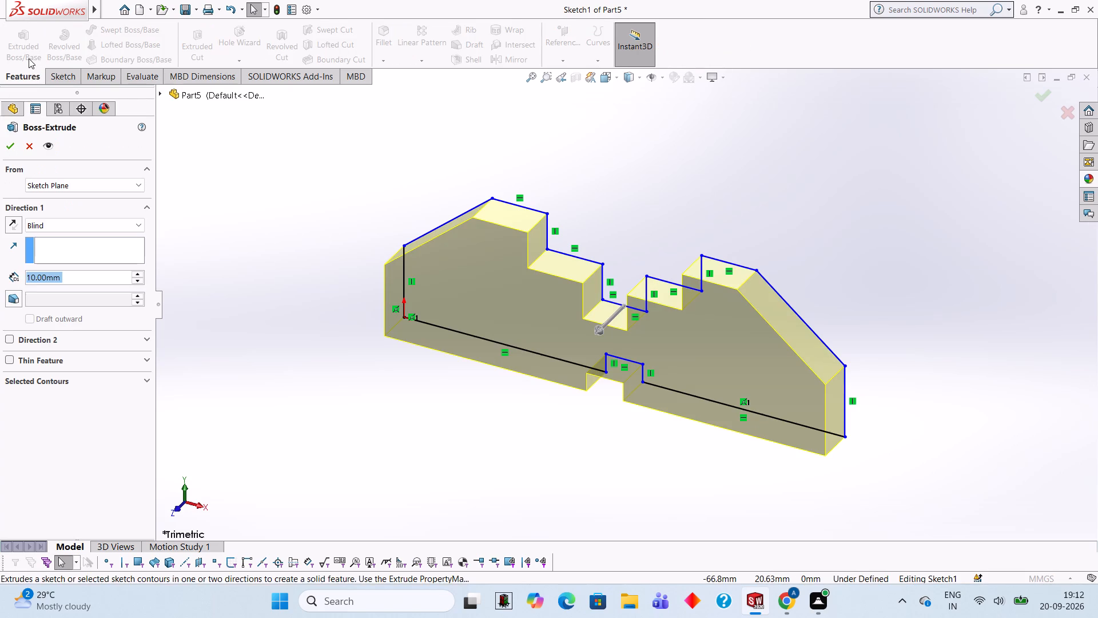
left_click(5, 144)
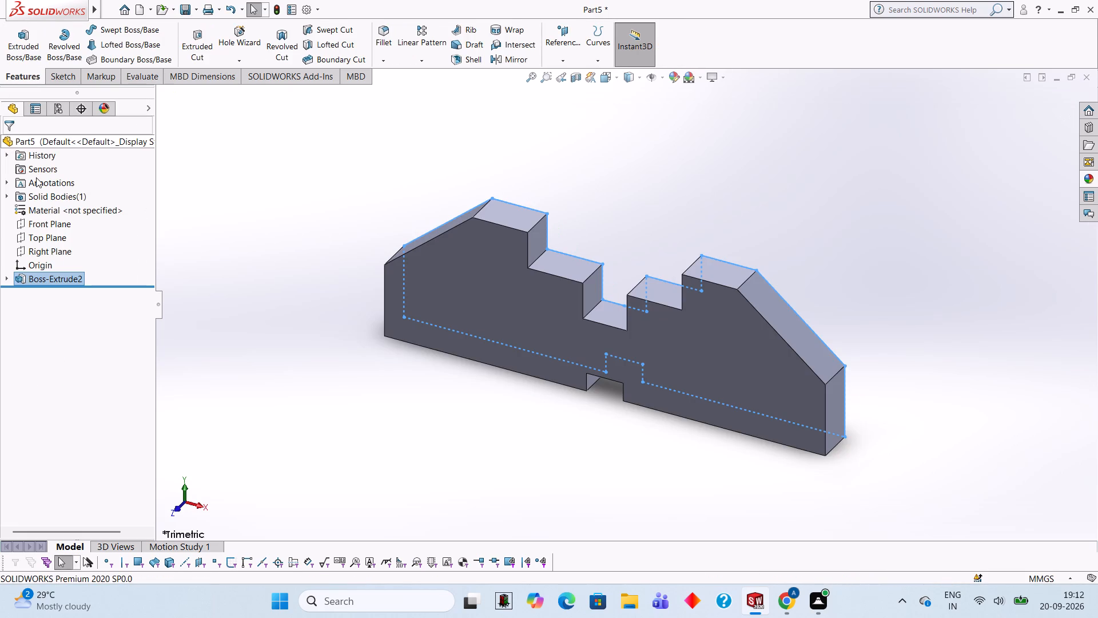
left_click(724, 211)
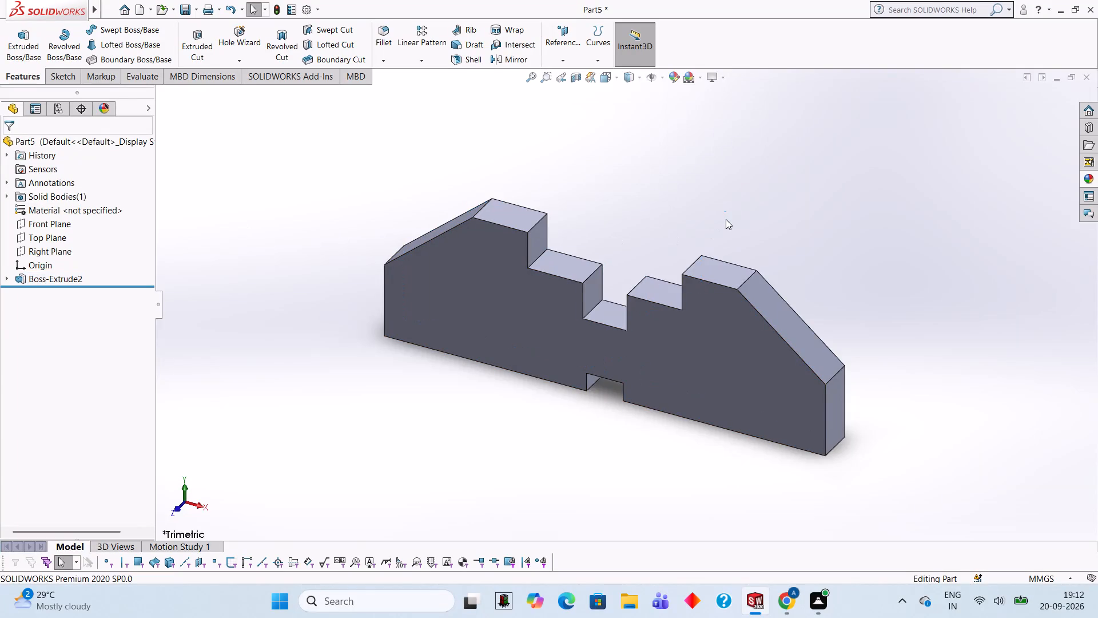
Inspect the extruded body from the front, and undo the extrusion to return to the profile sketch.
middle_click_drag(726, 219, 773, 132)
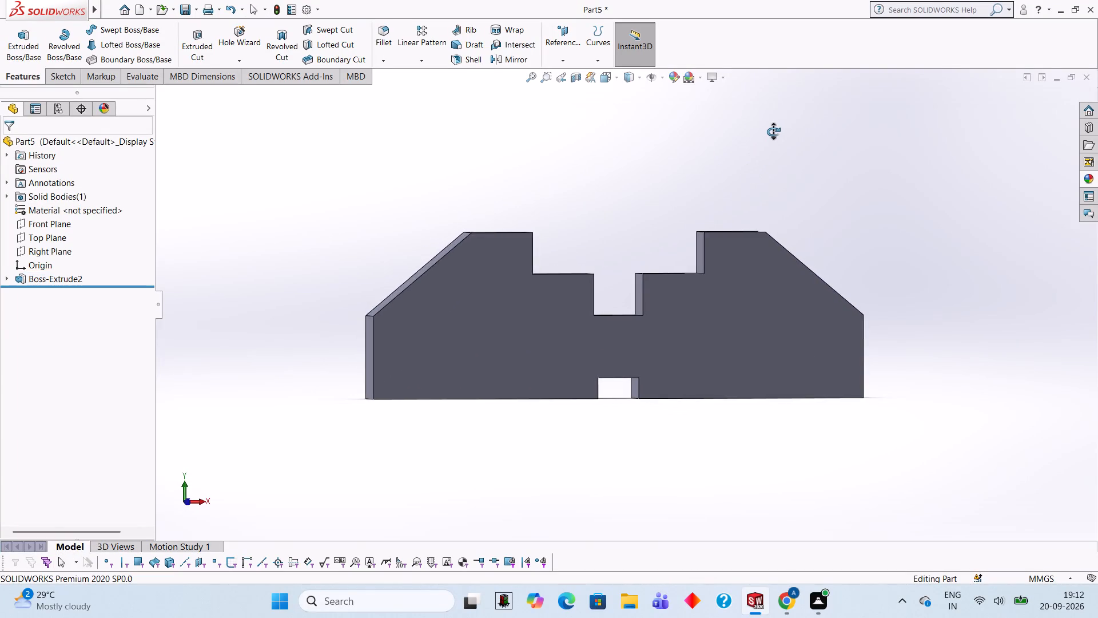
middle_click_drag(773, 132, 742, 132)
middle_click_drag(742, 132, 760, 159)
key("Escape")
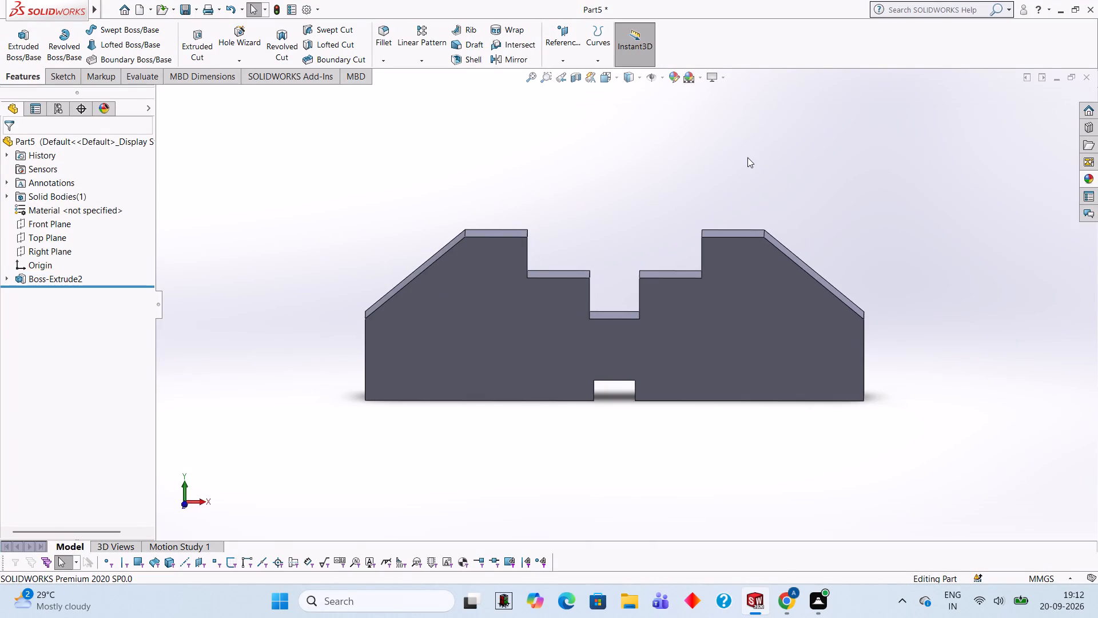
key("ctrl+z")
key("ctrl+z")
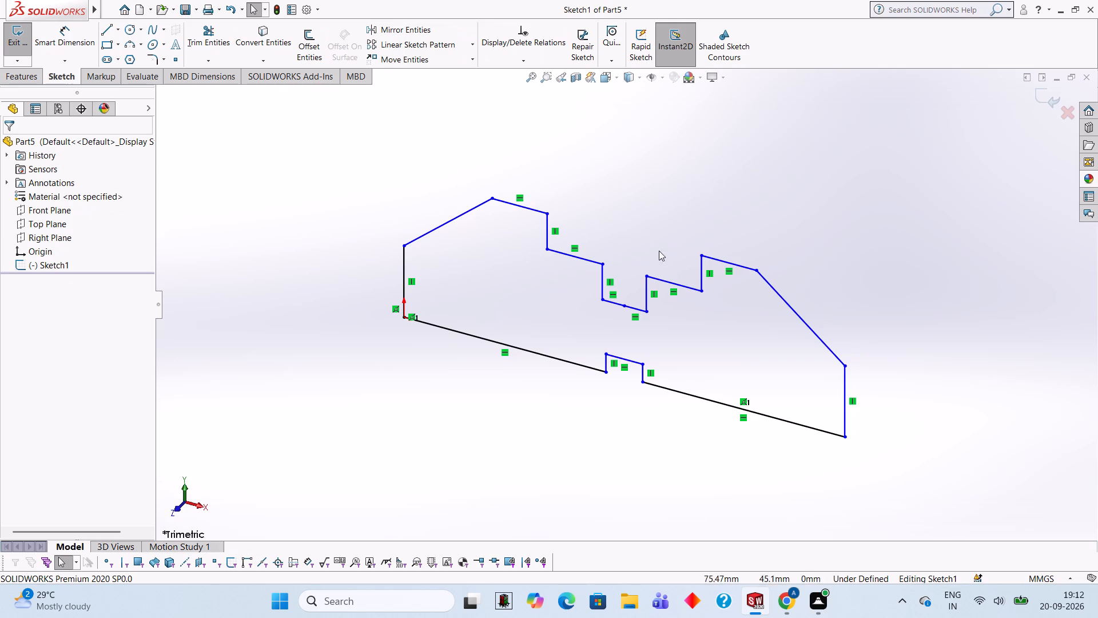
Delete the two floor segments and both vertical side lines of the narrow central slot in the profile's upper recess.
left_click(614, 302)
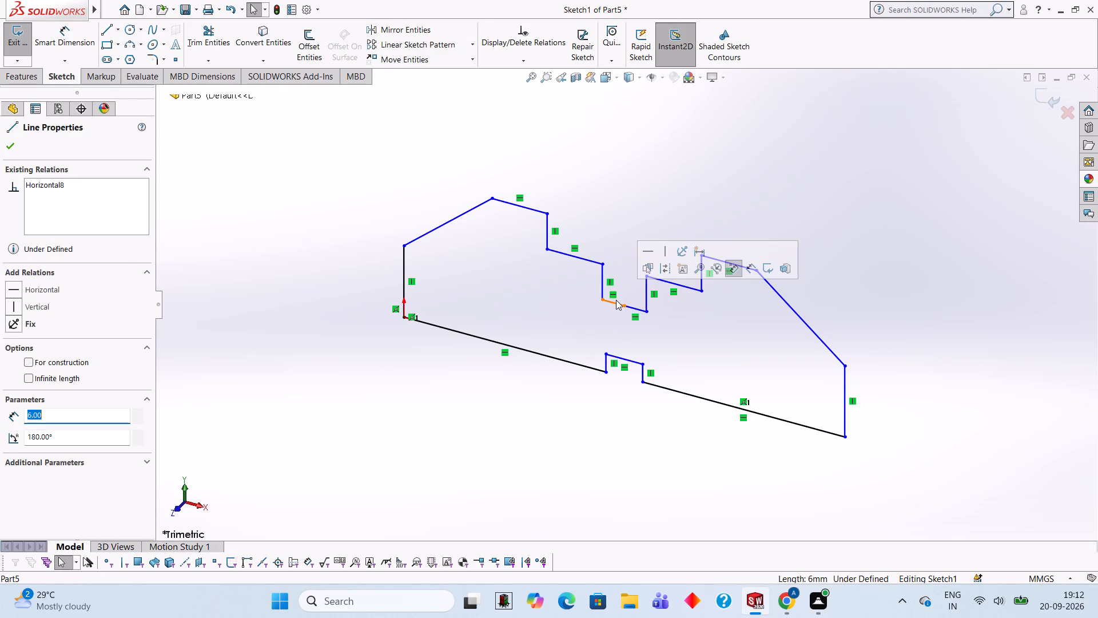
key("Delete")
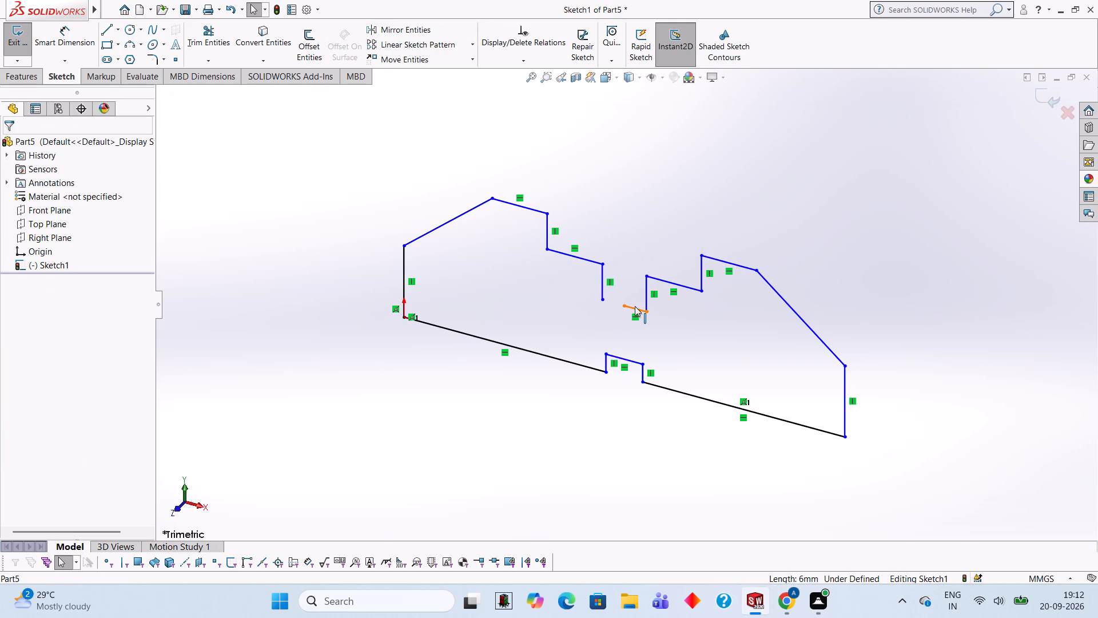
left_click(635, 306)
key("Delete")
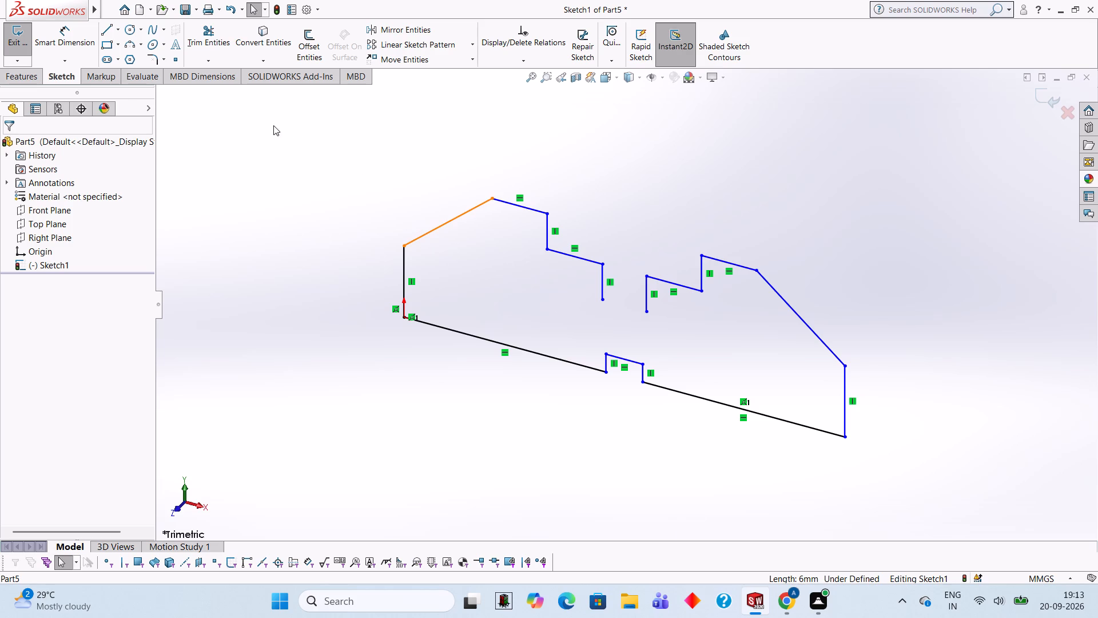
left_click(602, 282)
key("Delete")
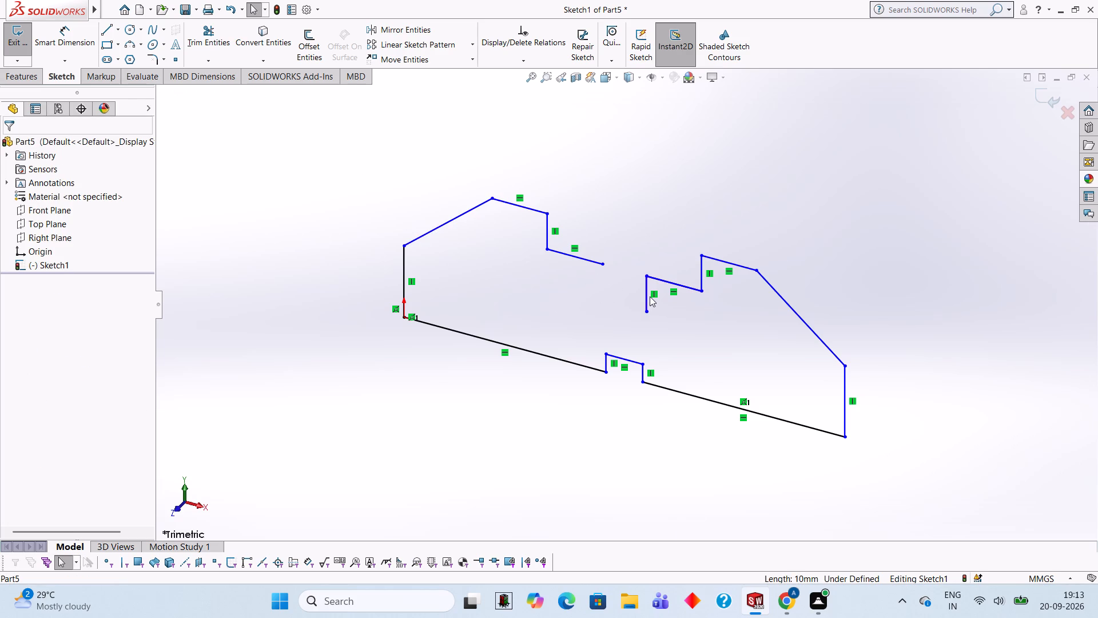
left_click(650, 296)
left_click(647, 296)
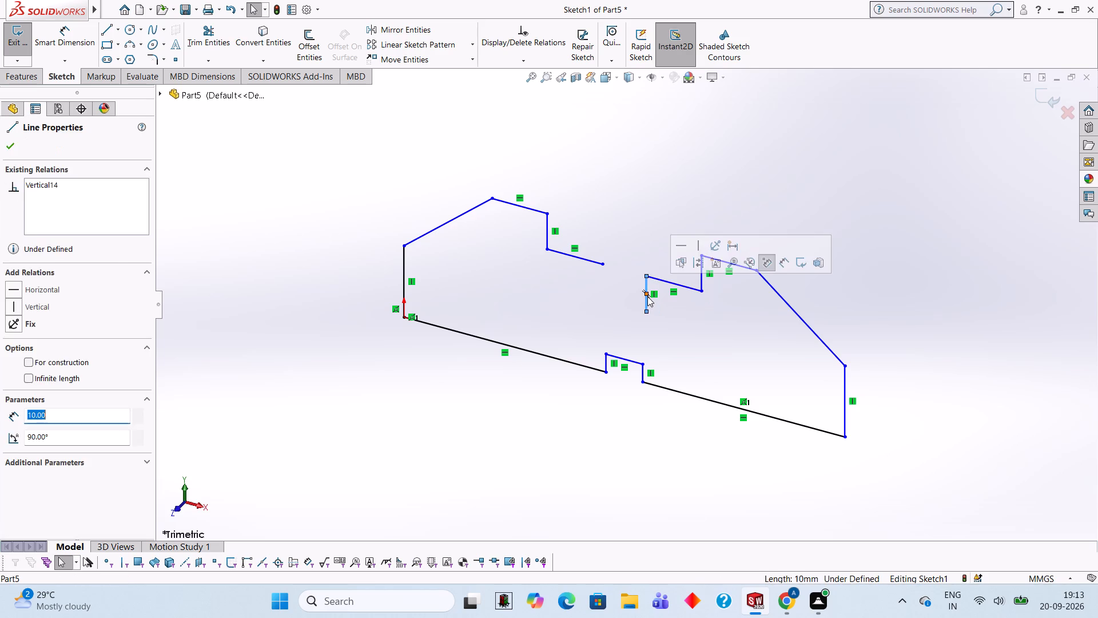
key("Delete")
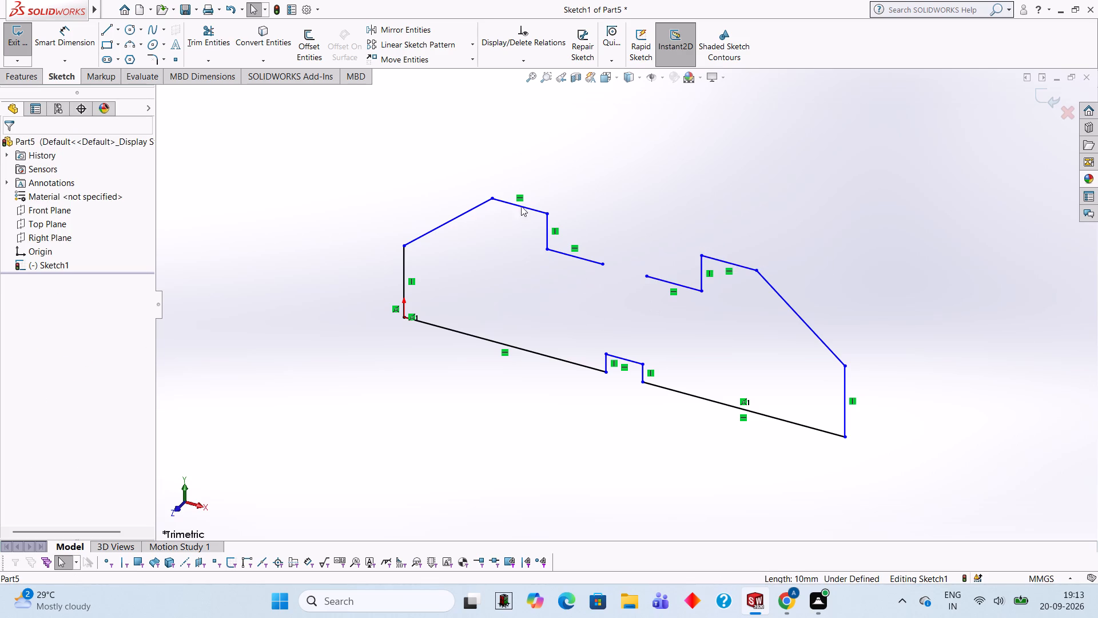
Sketch a 12 mm horizontal line closing the gap between the open ends of the recess floor.
left_click(106, 29)
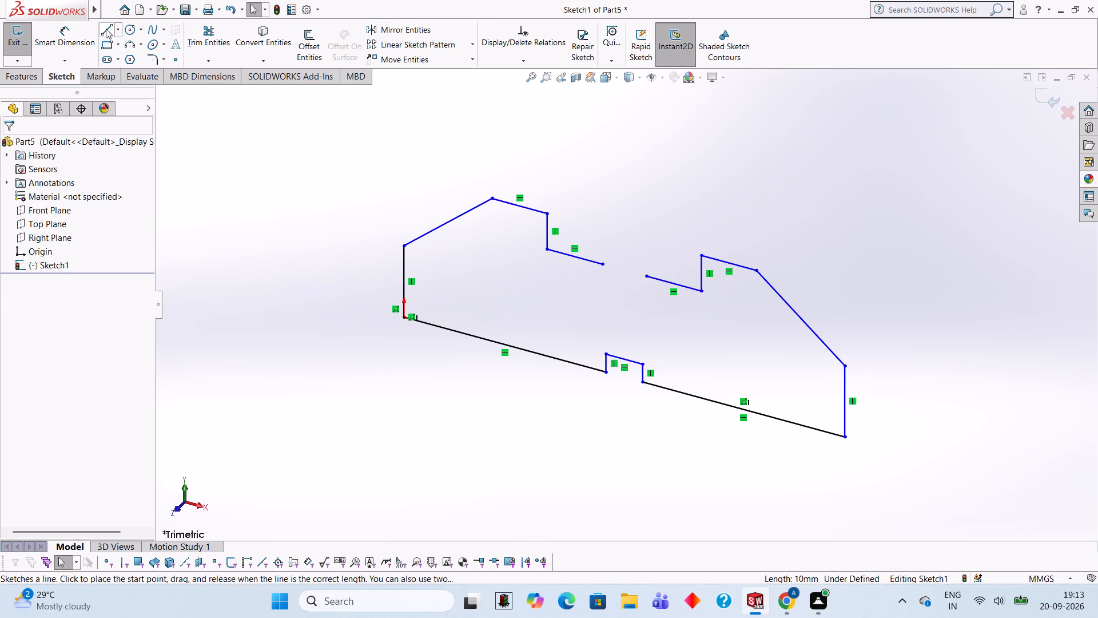
left_click(602, 264)
left_click(646, 275)
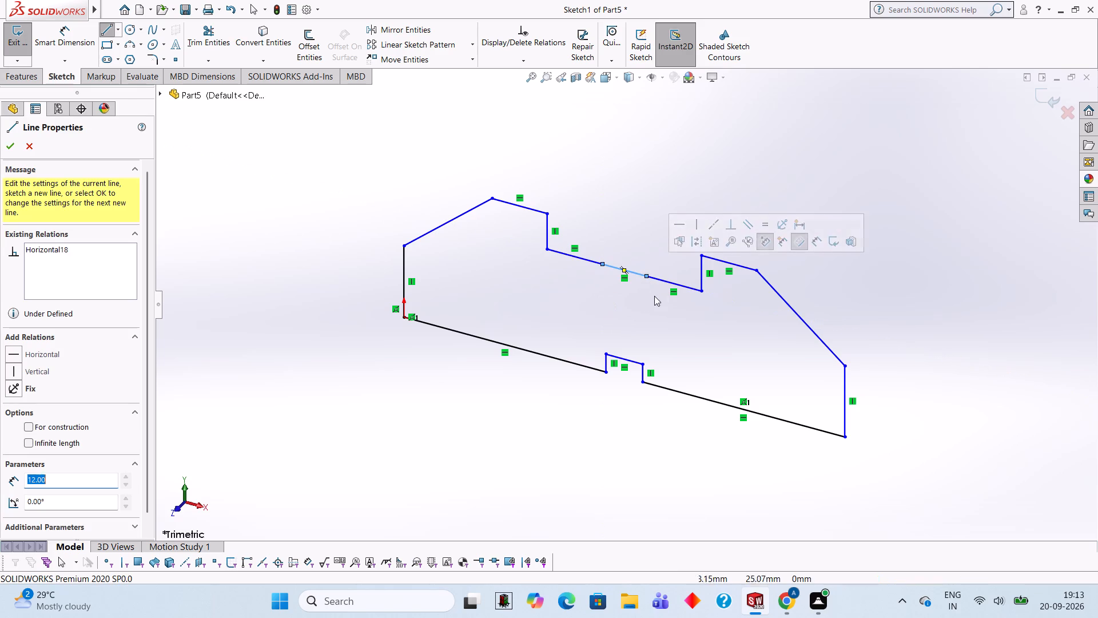
key("Escape")
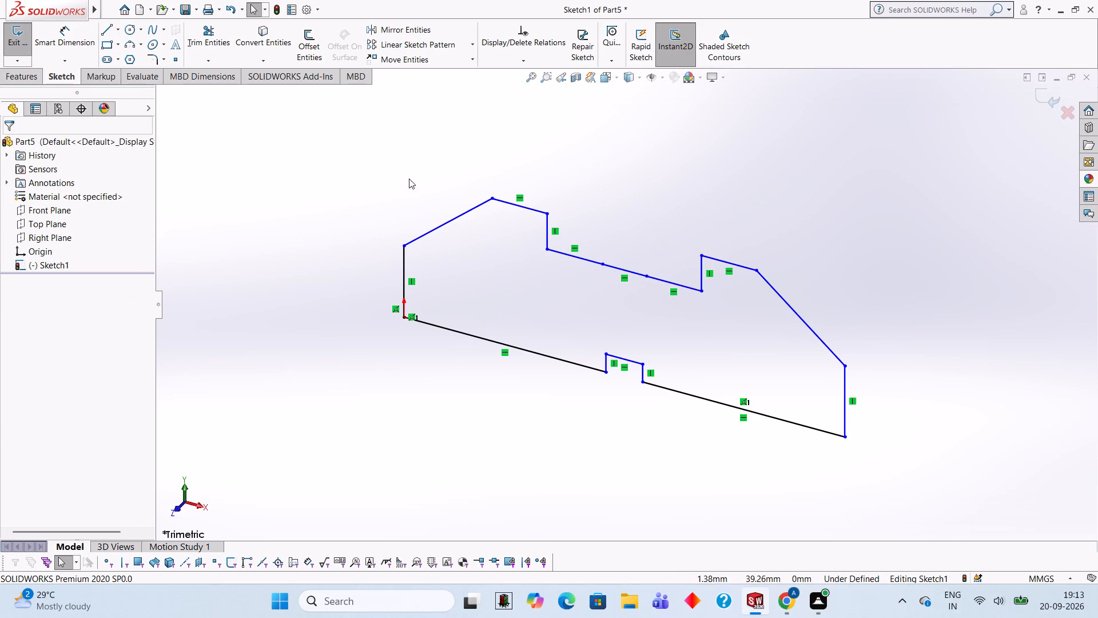
Extrude the closed profile as a blind boss 80 mm deep from the sketch plane.
left_click(21, 76)
left_click(26, 53)
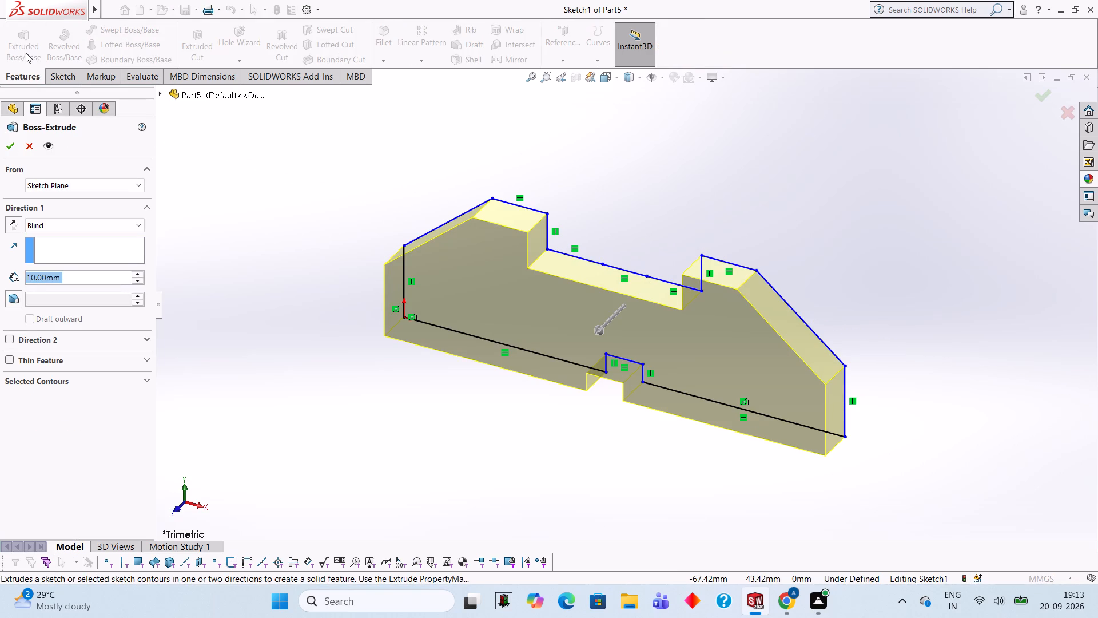
type("80")
key("Return")
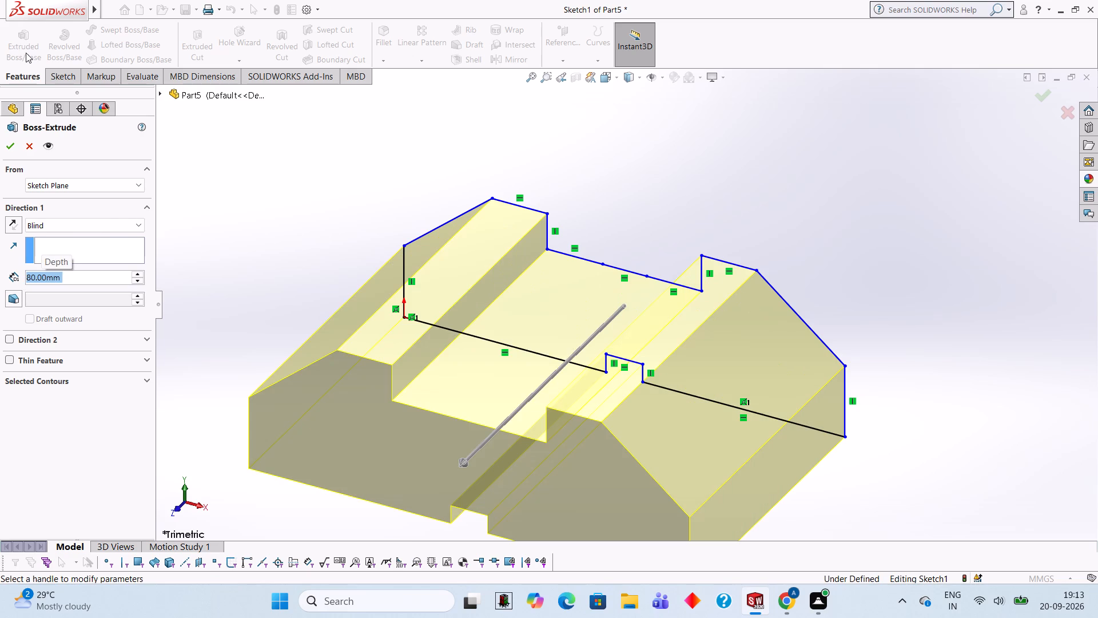
left_click(1, 144)
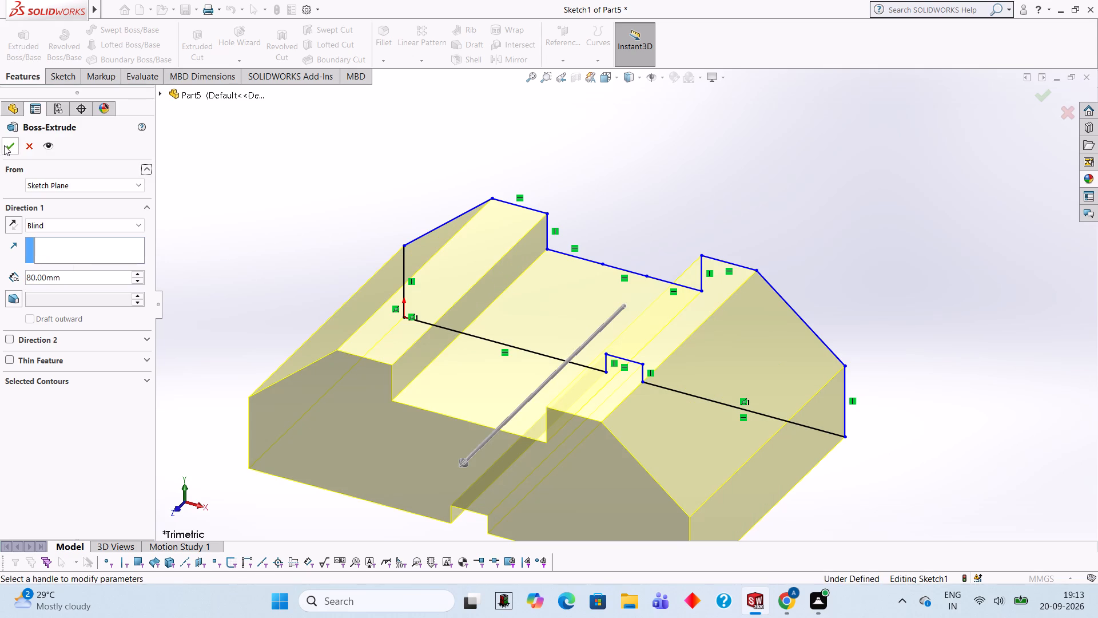
left_click(4, 145)
scroll(532, 337, "up", 3)
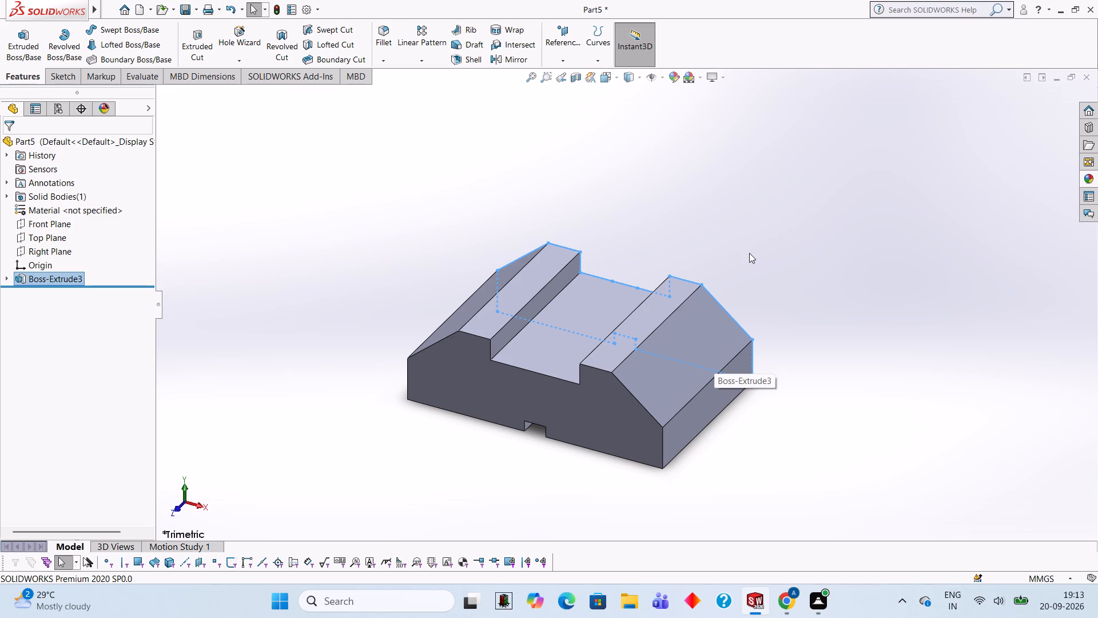
left_click(902, 314)
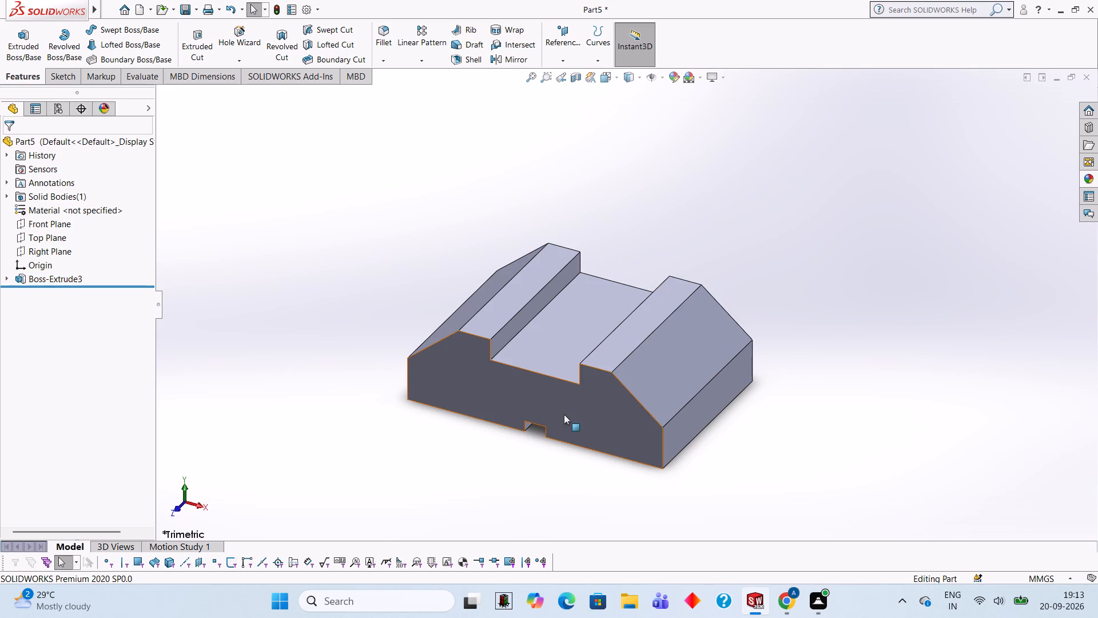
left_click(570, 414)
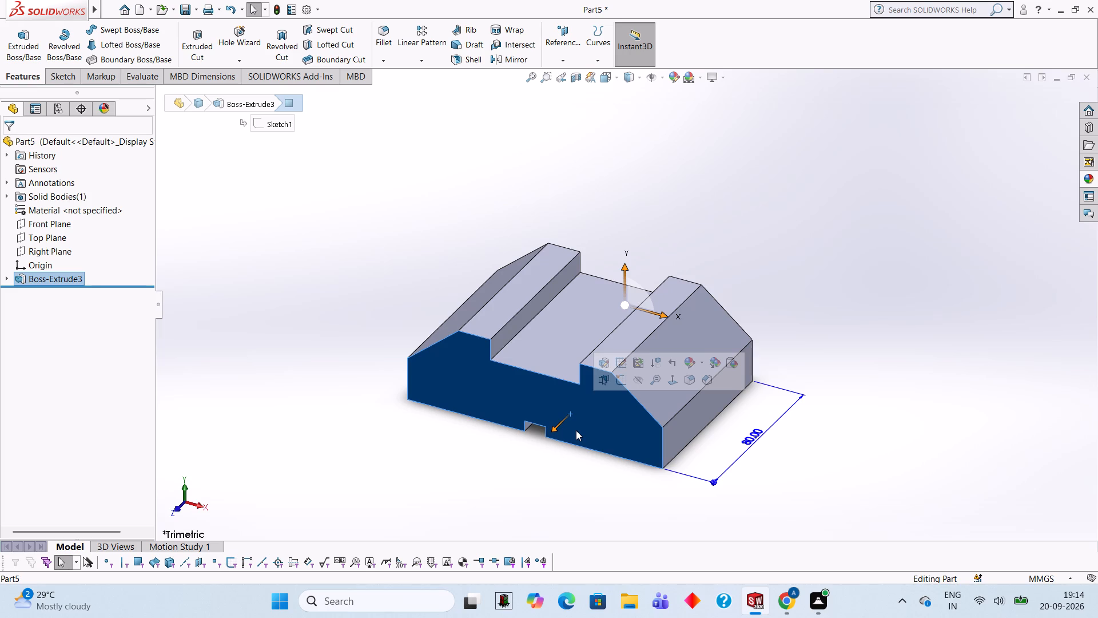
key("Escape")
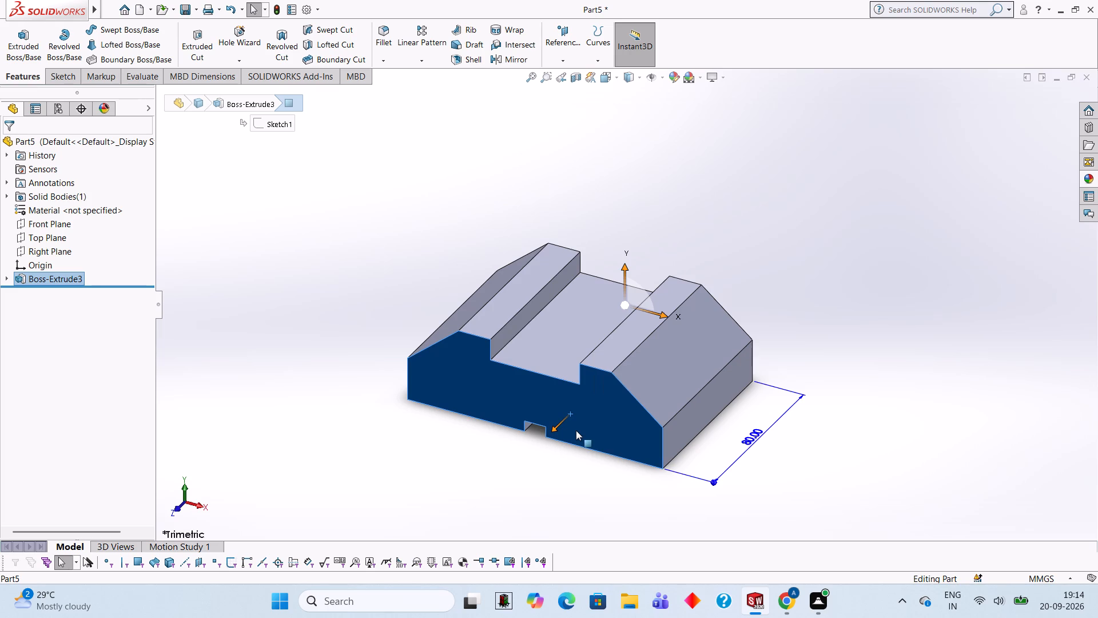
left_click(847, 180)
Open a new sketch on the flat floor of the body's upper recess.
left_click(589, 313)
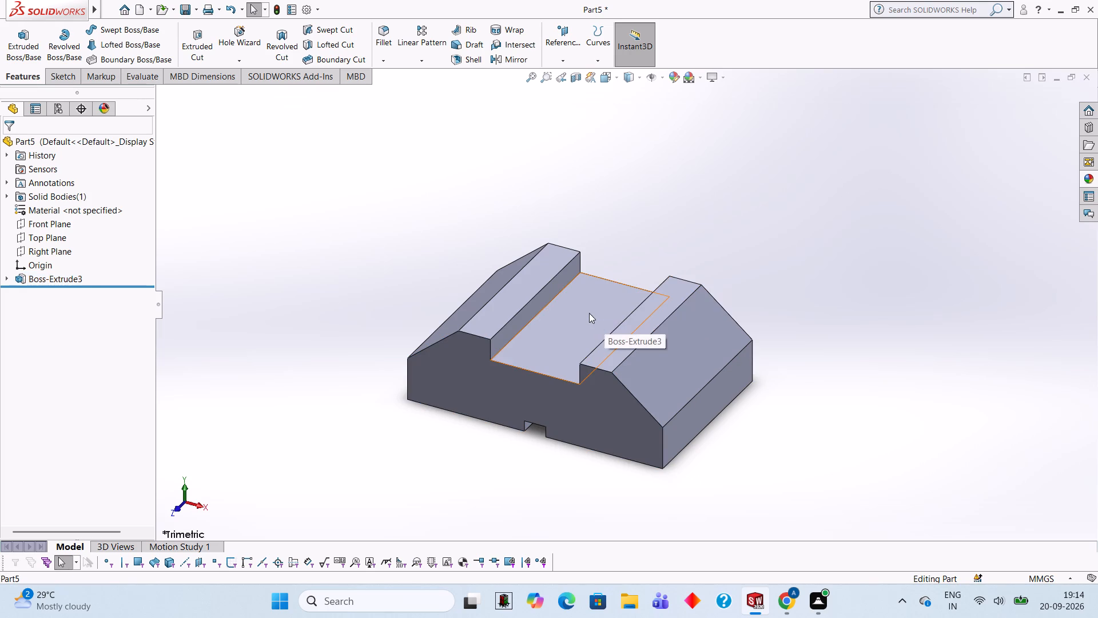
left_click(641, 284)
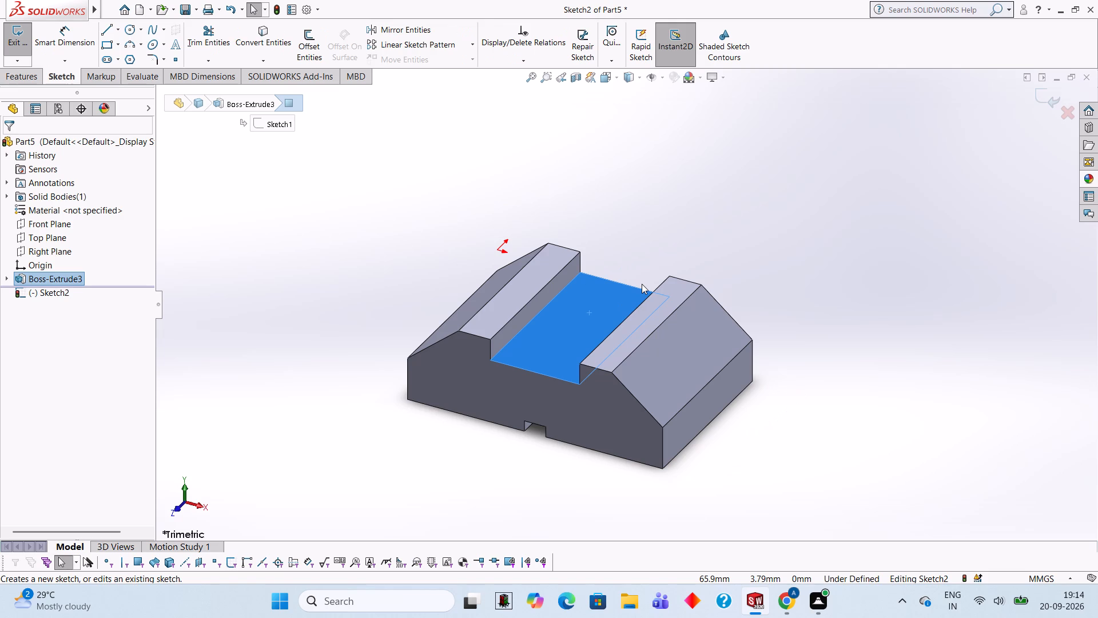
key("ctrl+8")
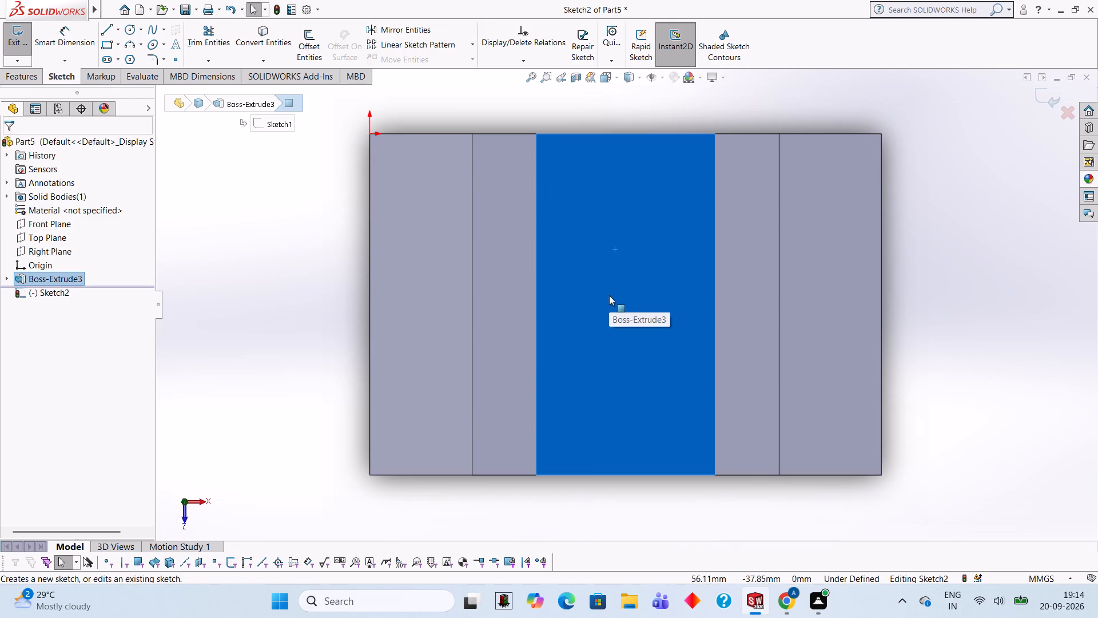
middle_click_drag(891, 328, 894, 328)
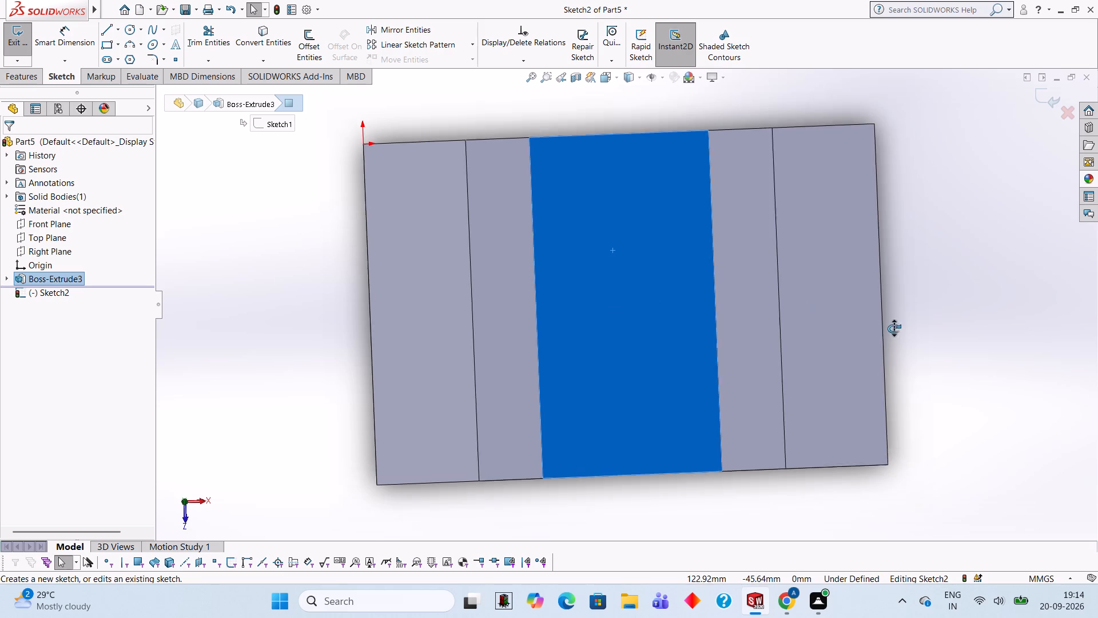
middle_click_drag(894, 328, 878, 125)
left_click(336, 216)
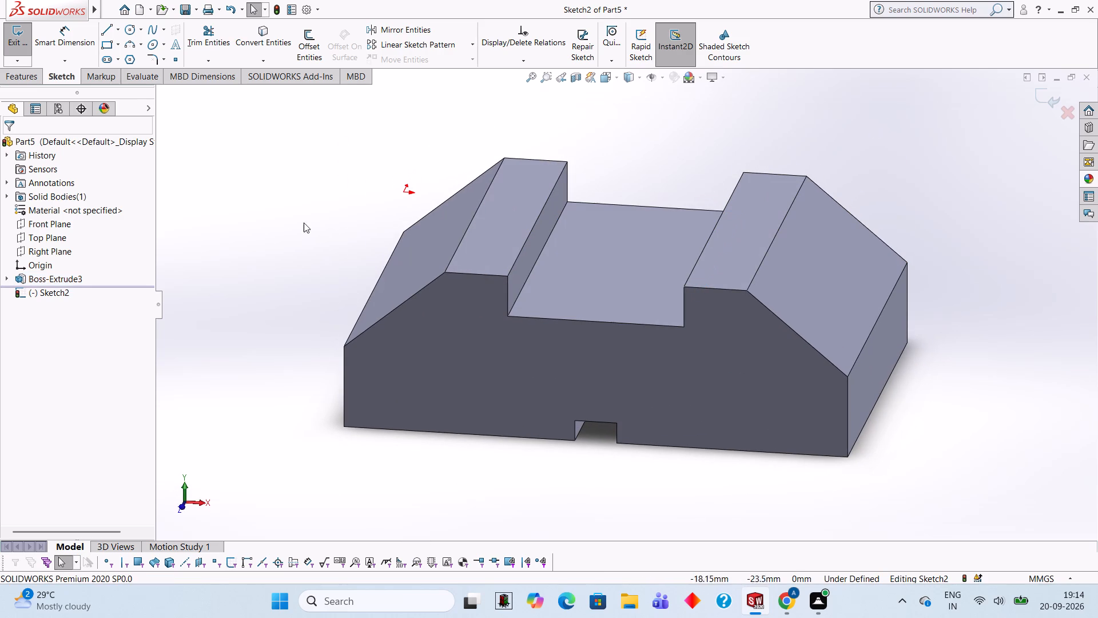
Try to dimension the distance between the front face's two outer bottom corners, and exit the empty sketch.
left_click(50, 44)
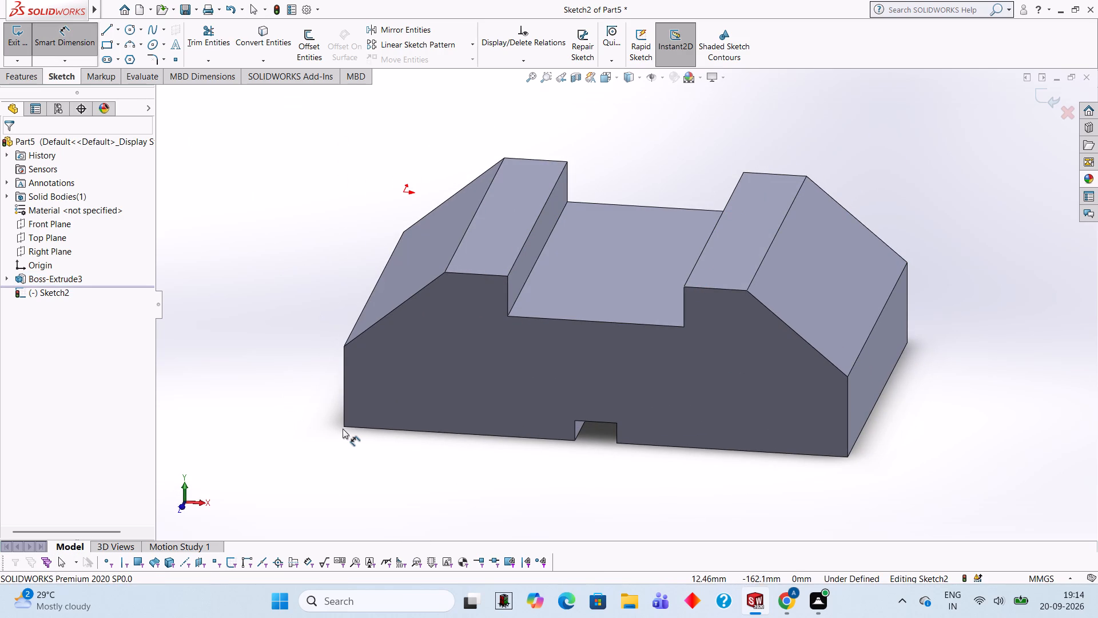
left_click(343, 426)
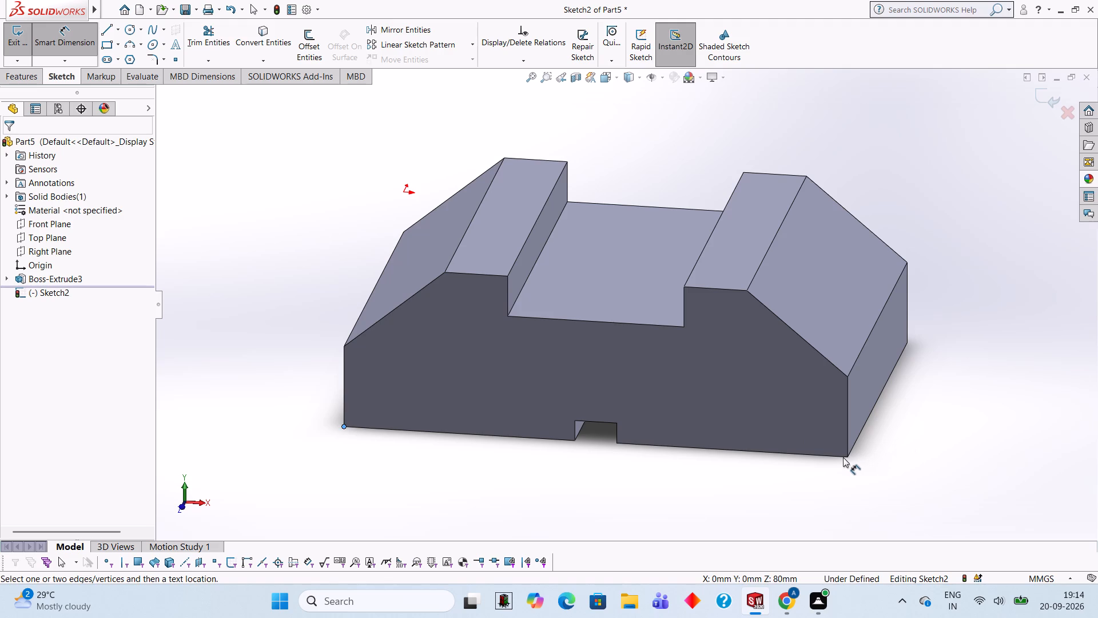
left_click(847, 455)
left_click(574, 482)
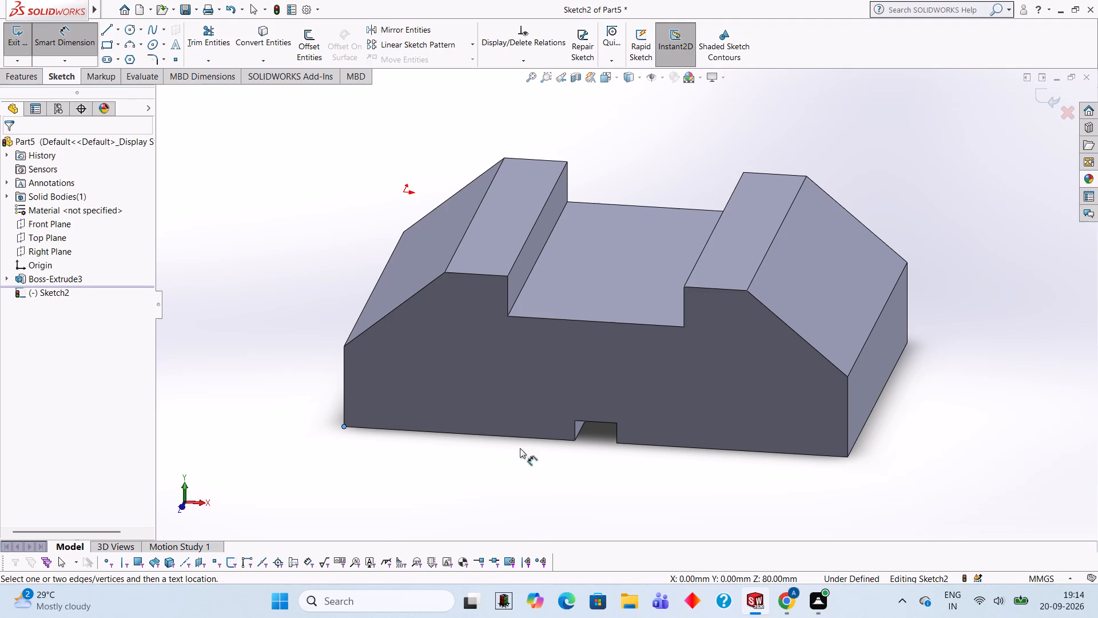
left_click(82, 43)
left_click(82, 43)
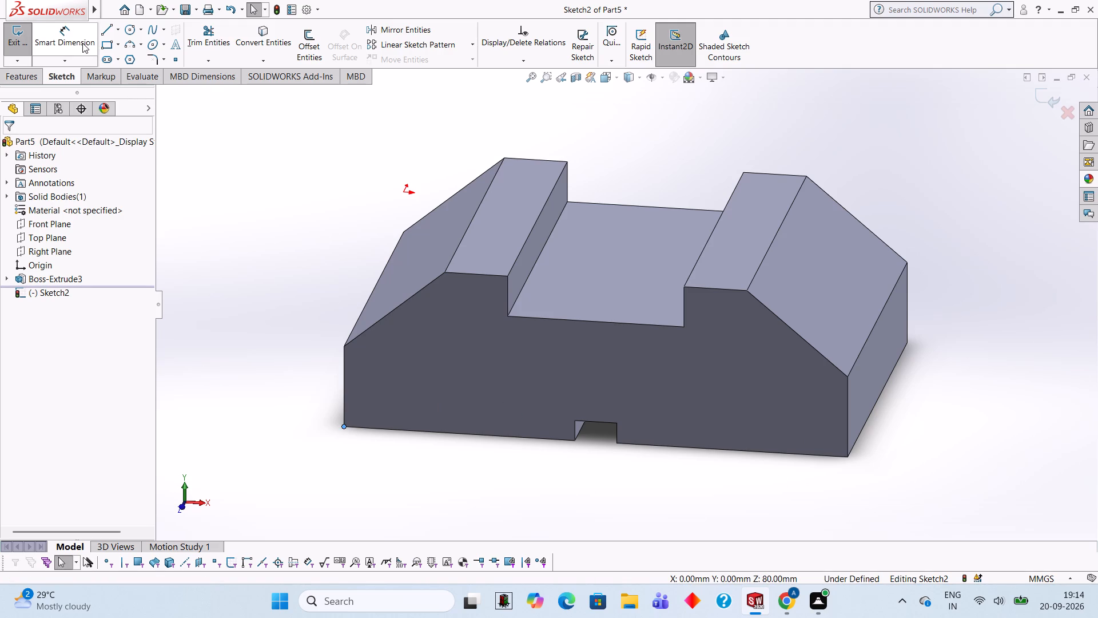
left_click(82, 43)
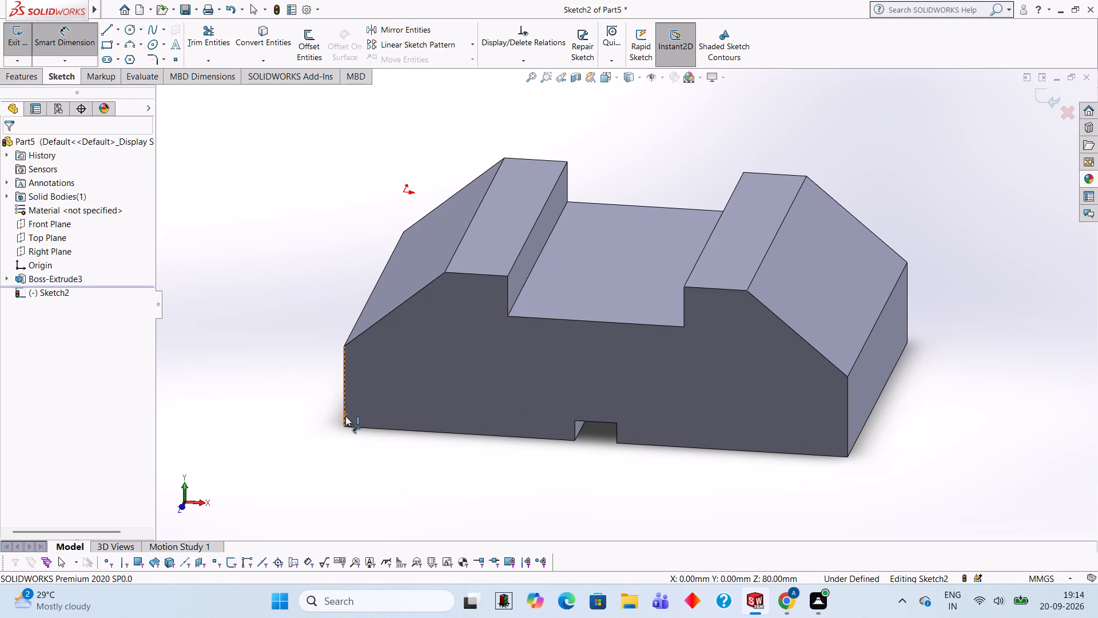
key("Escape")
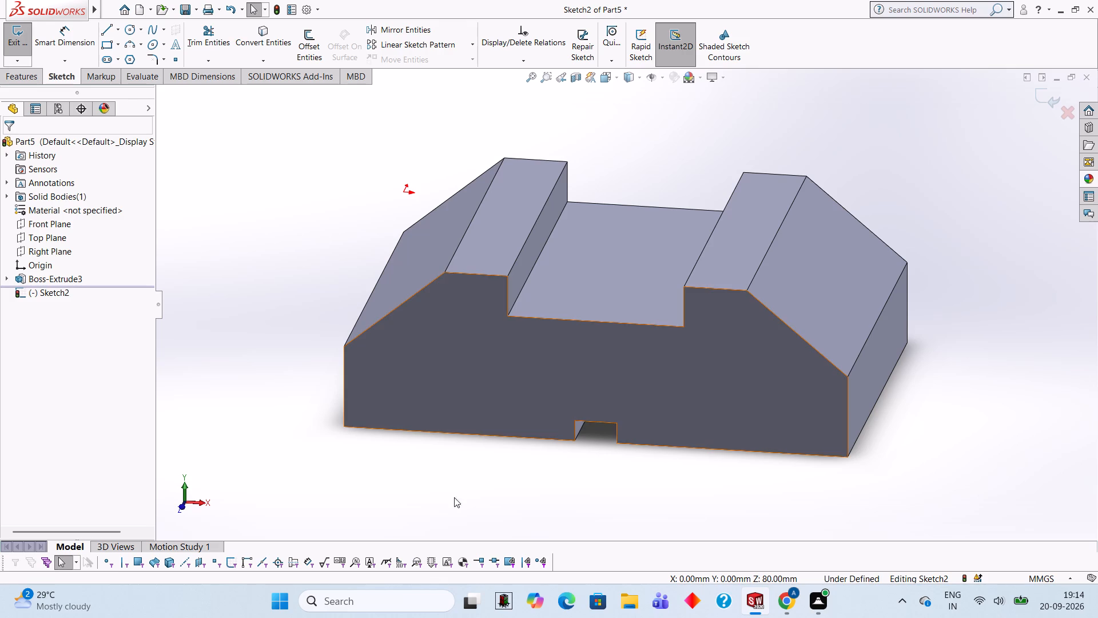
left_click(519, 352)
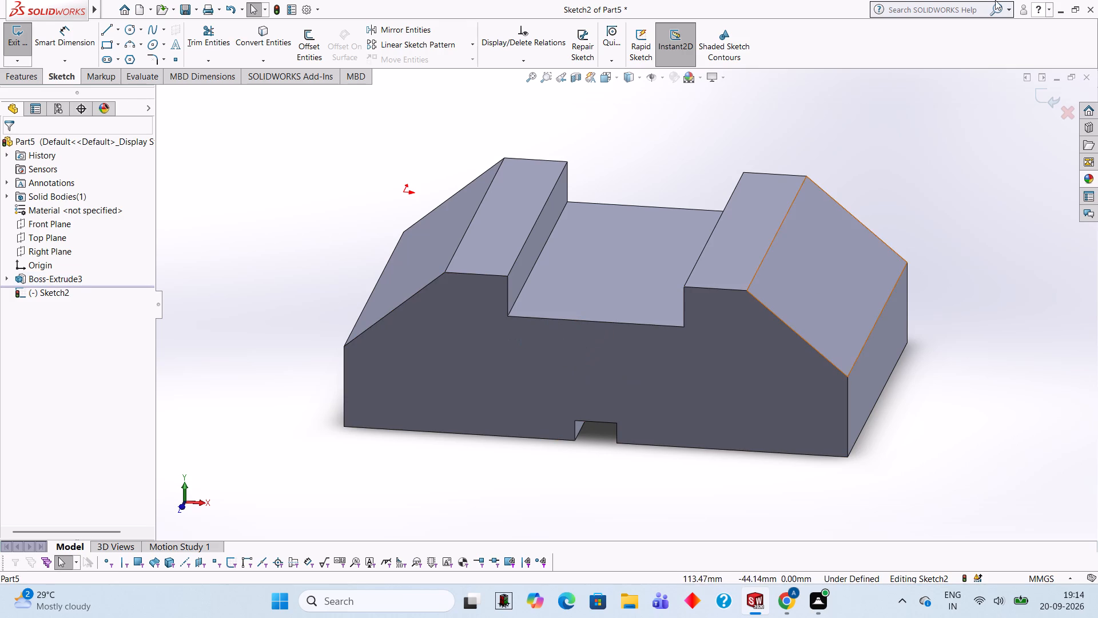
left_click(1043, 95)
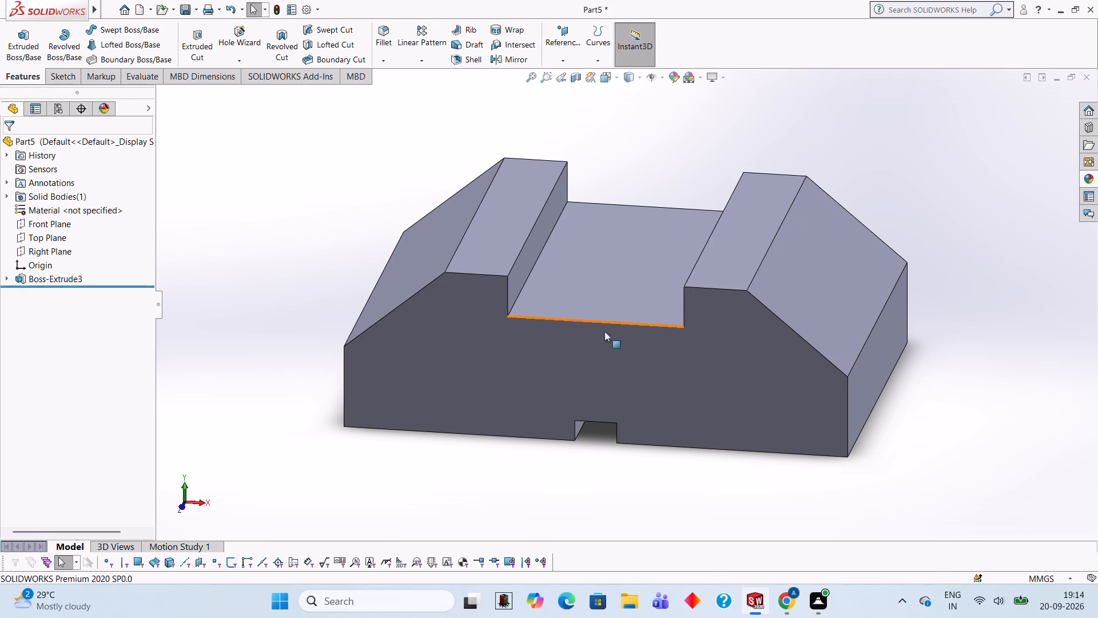
Open a new sketch on the body's front face, viewed square-on.
left_click(559, 331)
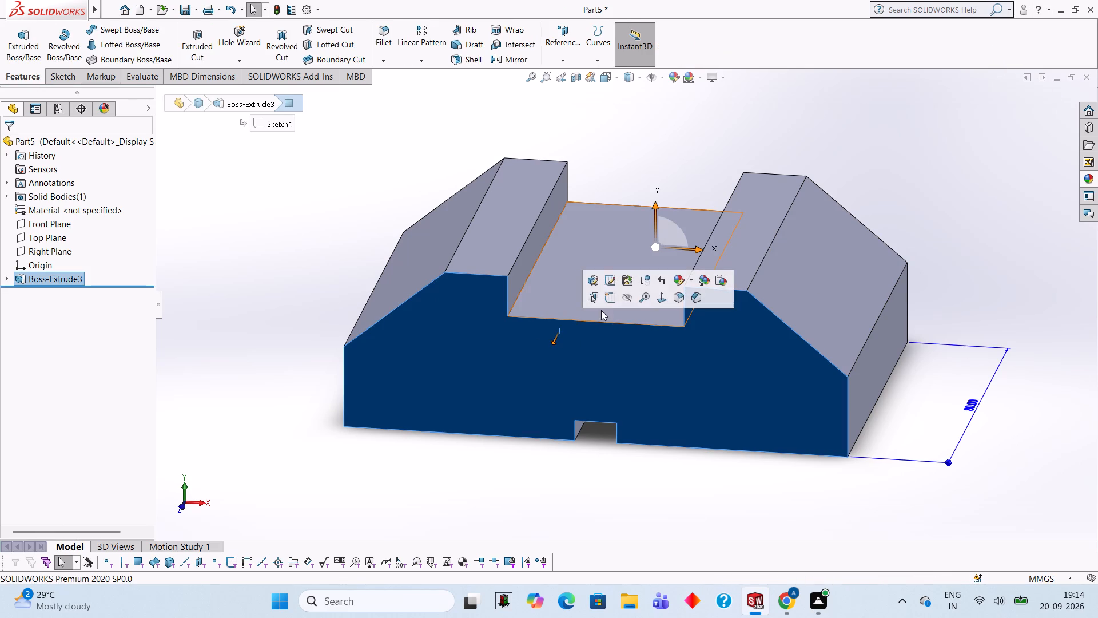
left_click(611, 298)
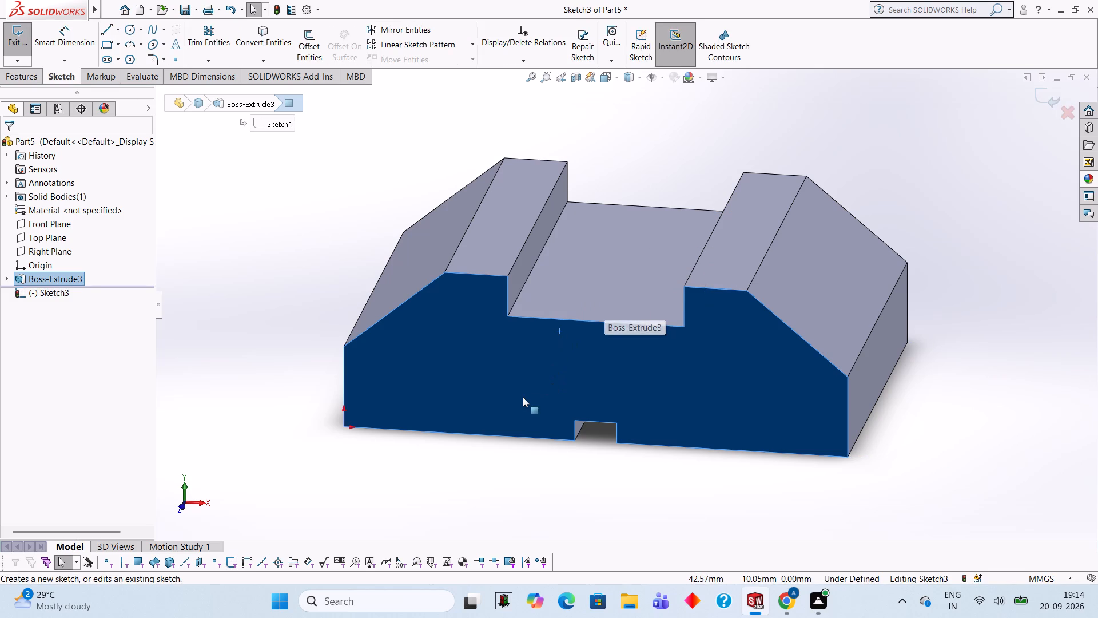
key("ctrl+8")
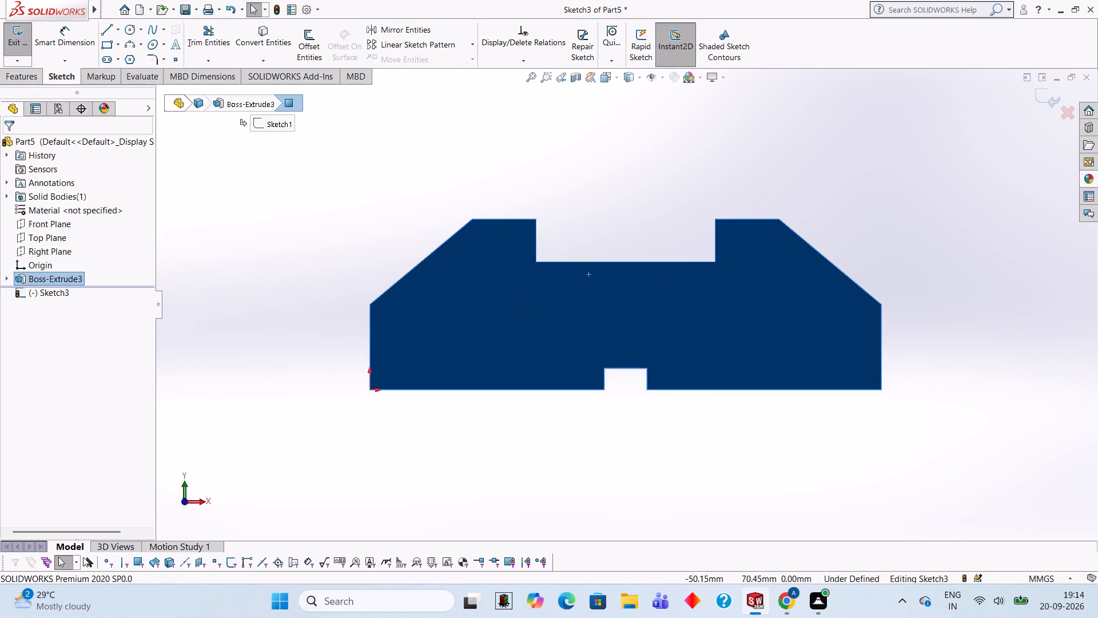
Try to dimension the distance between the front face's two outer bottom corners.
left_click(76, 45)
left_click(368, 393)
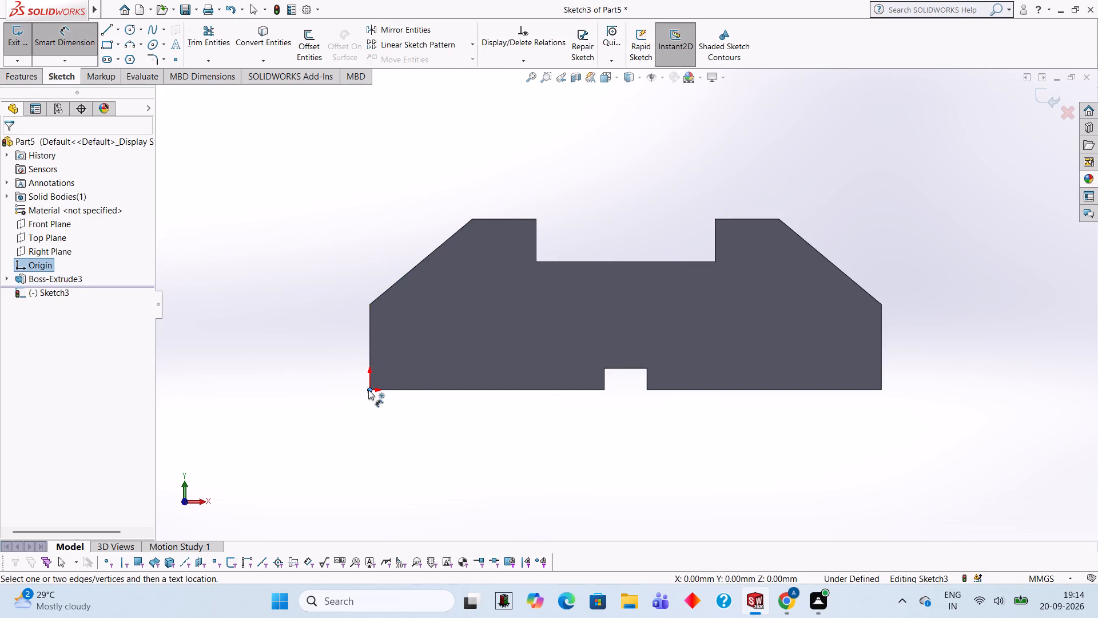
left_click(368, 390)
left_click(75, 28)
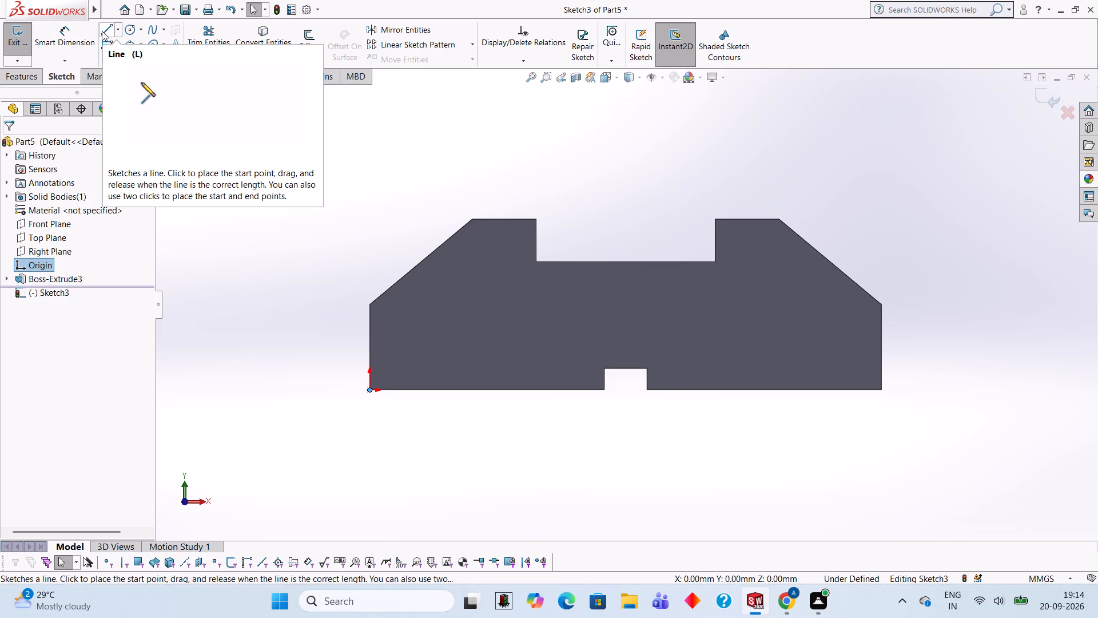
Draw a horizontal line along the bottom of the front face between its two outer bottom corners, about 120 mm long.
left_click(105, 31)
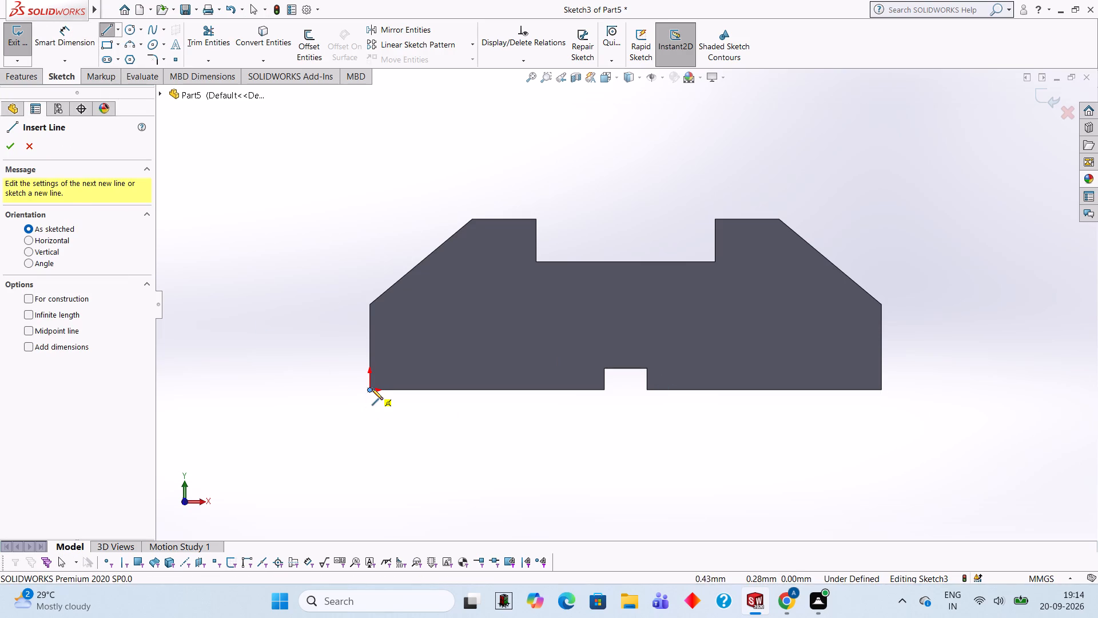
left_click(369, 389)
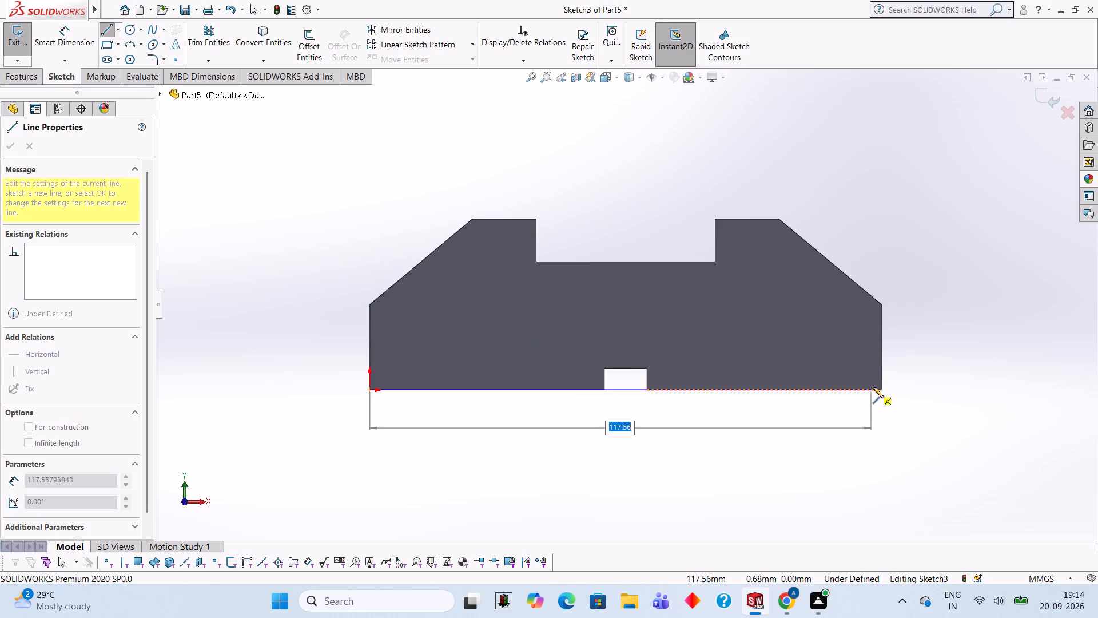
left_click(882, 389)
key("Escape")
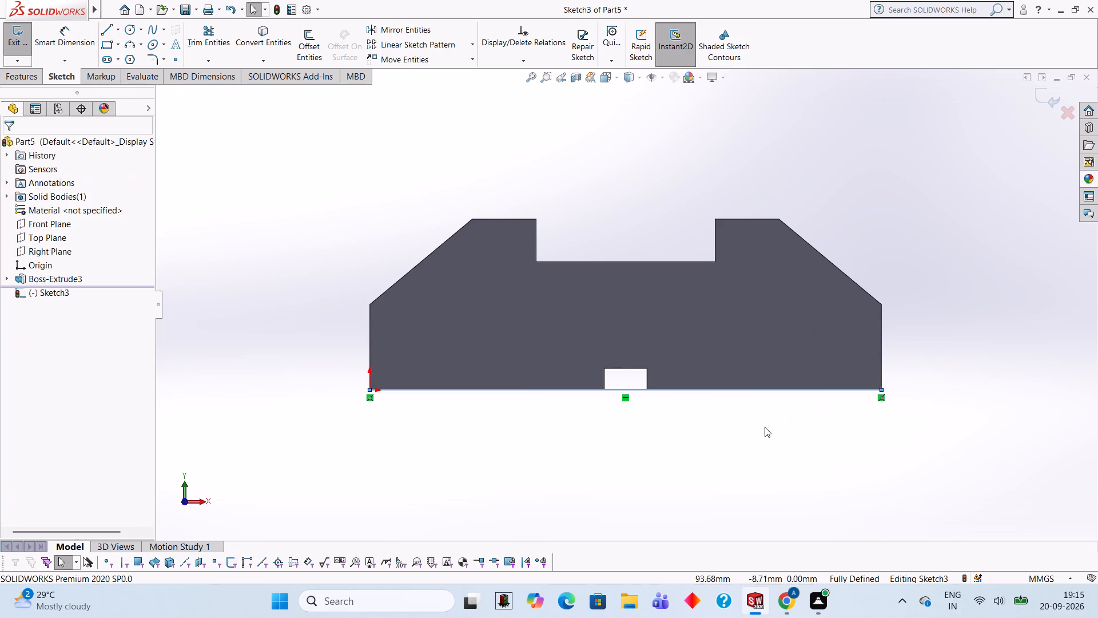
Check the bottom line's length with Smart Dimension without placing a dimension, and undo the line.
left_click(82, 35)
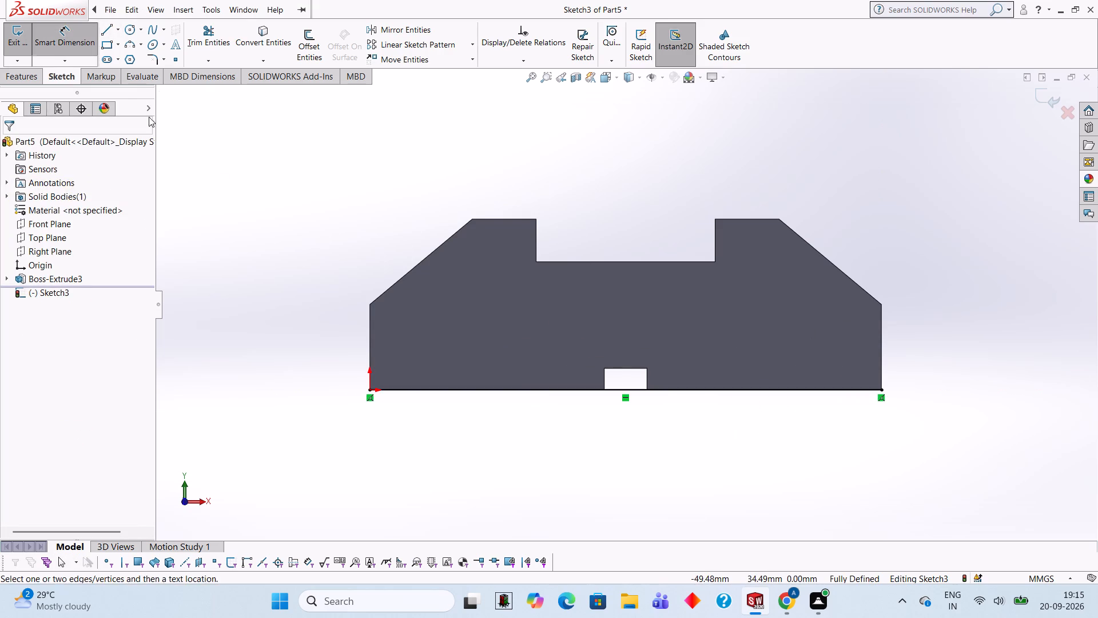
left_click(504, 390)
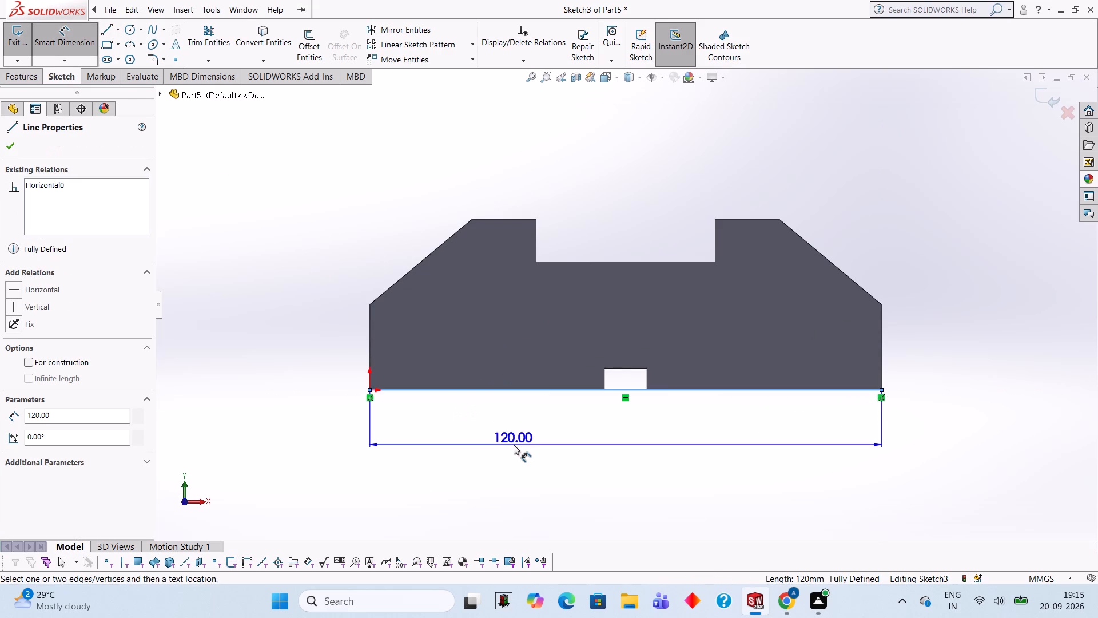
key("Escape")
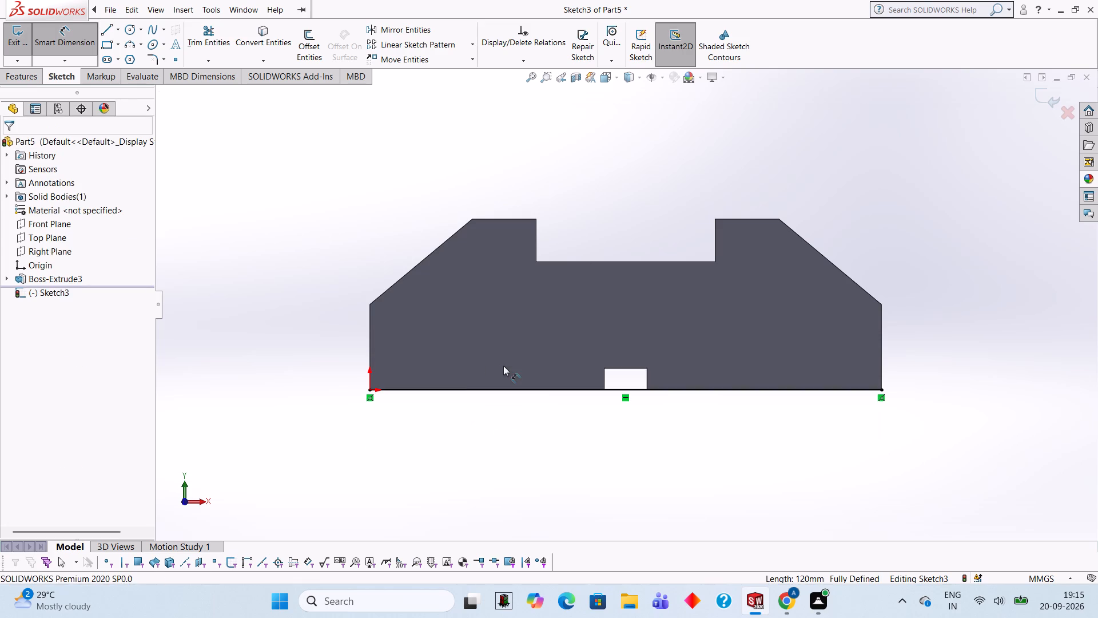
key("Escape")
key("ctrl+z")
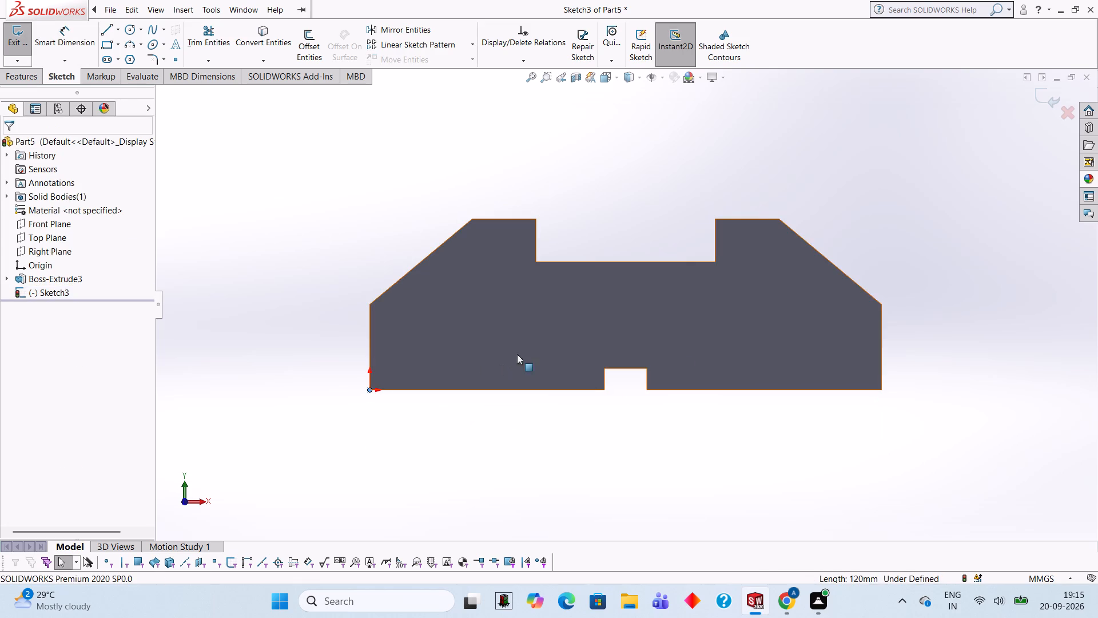
Exit the empty sketch on the front face and leave no face selected.
middle_click_drag(1024, 397, 907, 399)
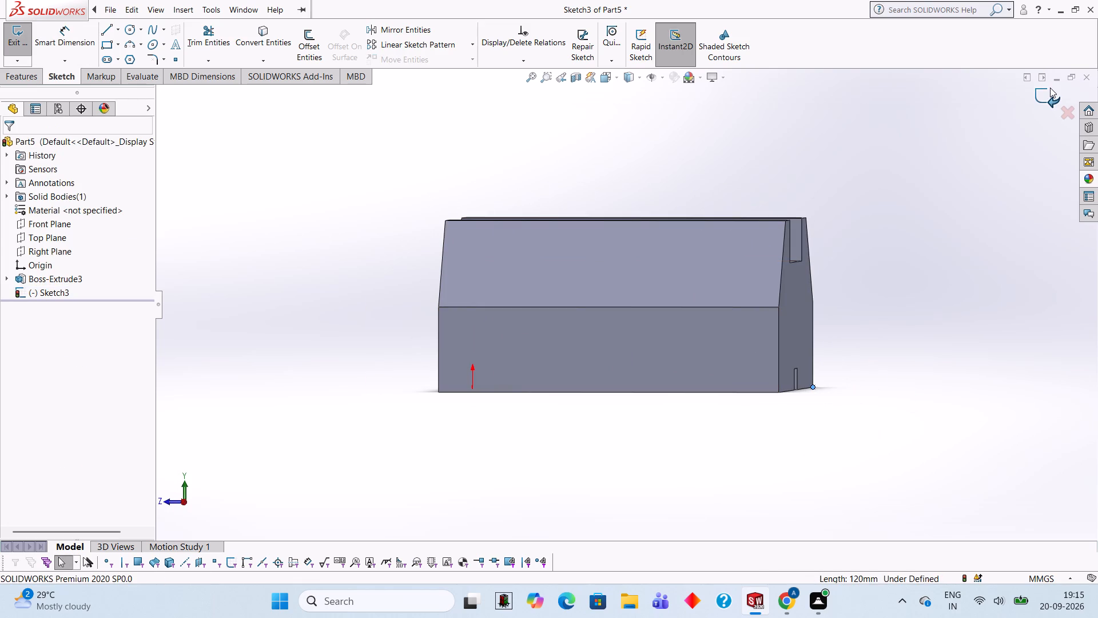
left_click(1049, 88)
left_click(674, 361)
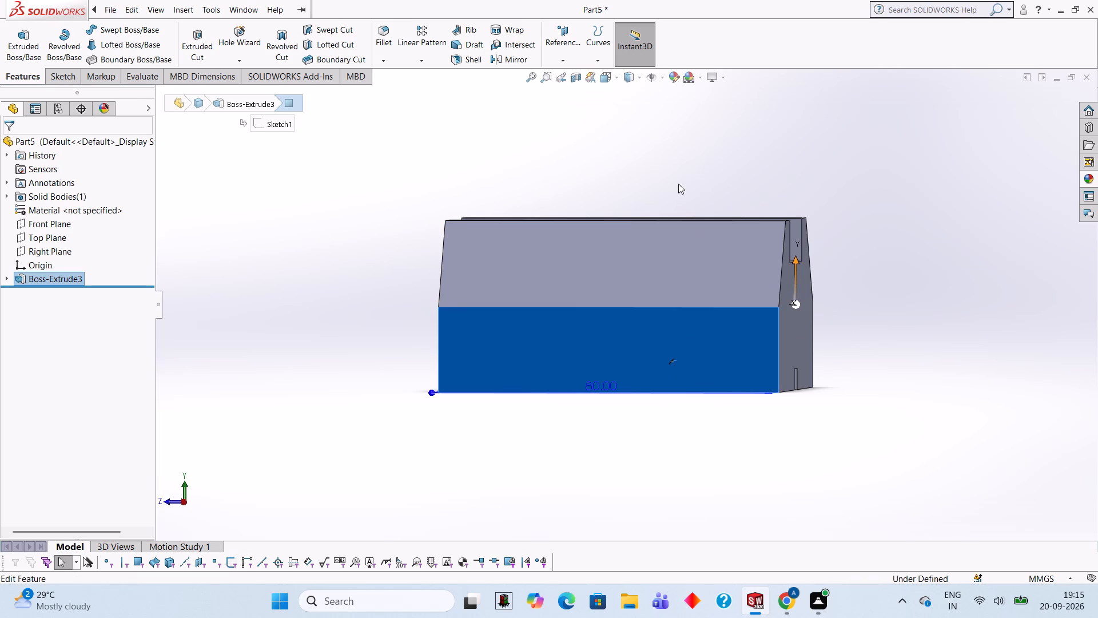
key("Escape")
Open a new sketch on the flat floor of the body's upper recess, viewed square-on.
middle_click_drag(680, 179, 772, 294)
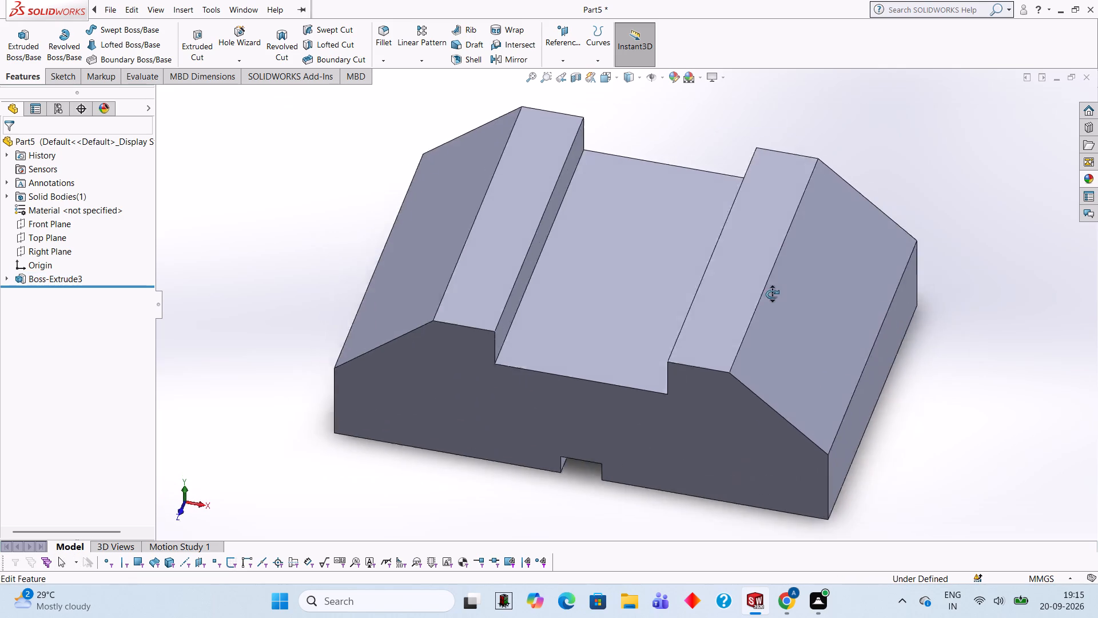
middle_click_drag(772, 294, 777, 306)
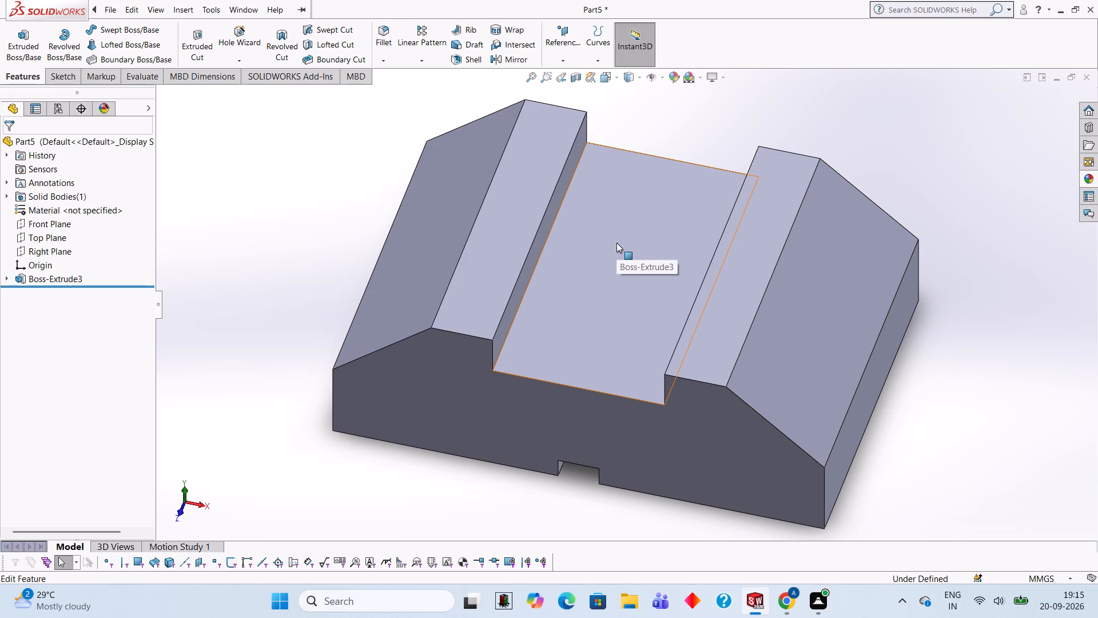
middle_click_drag(890, 324, 816, 180)
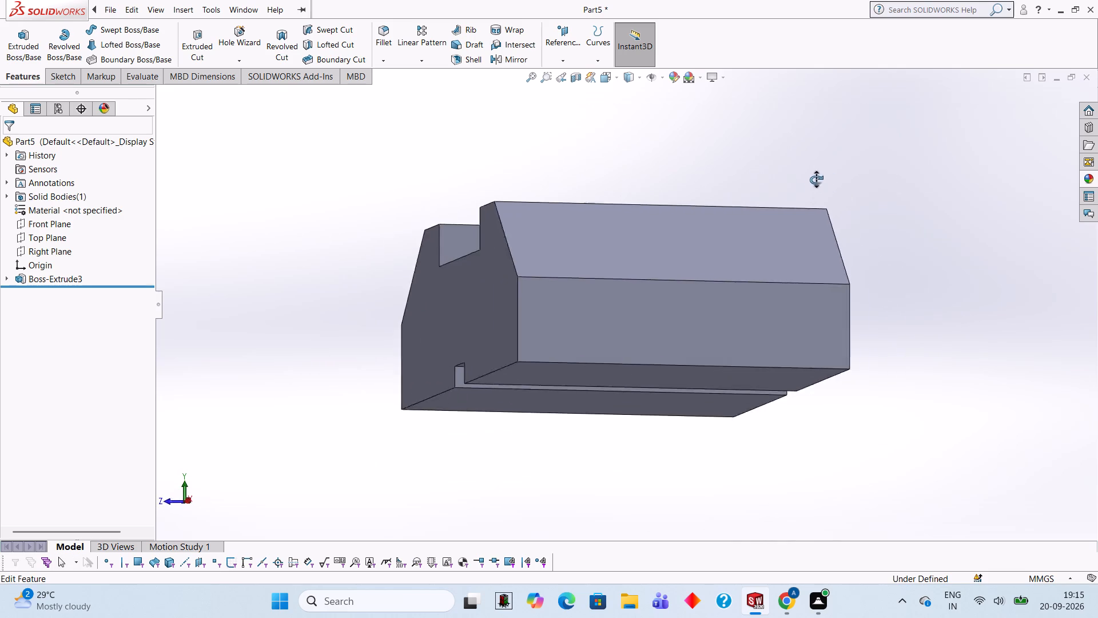
middle_click_drag(816, 180, 908, 204)
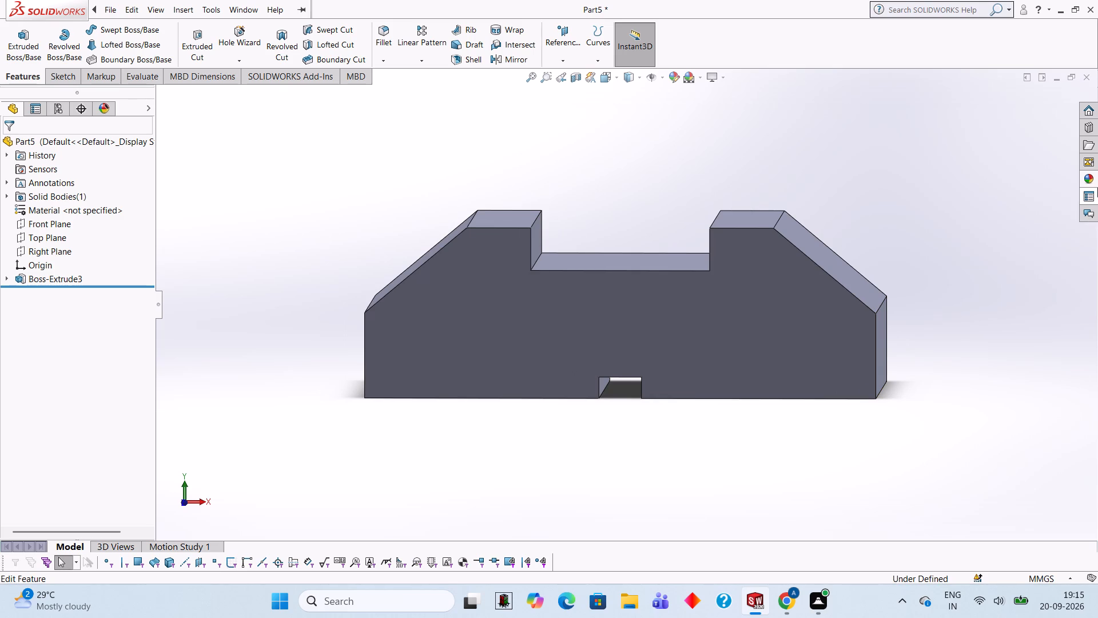
middle_click_drag(742, 153, 745, 278)
left_click(634, 262)
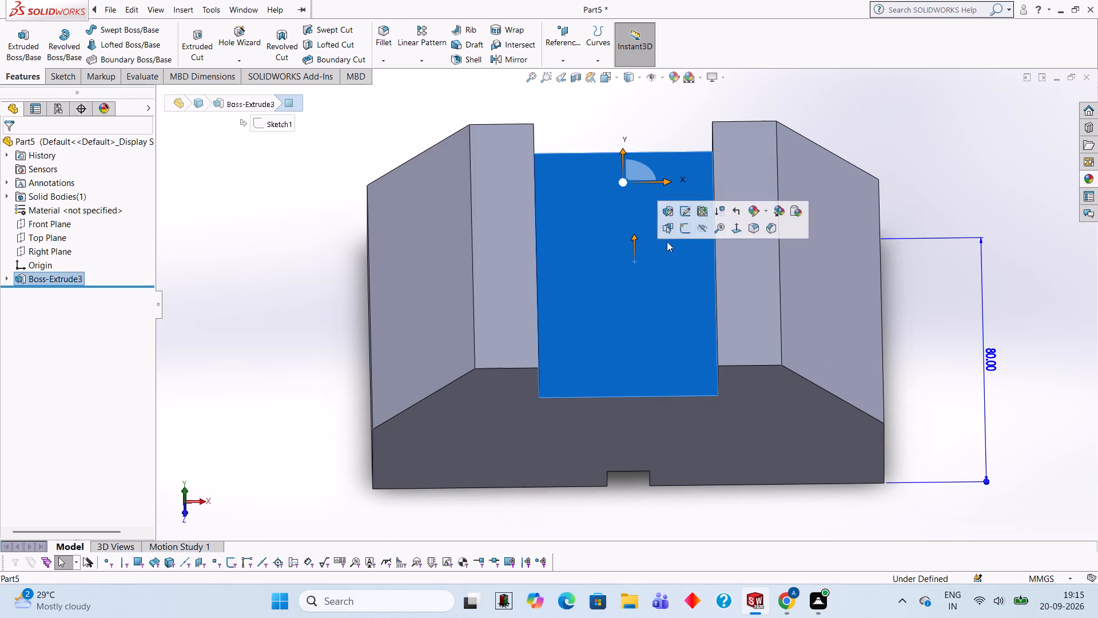
left_click(683, 223)
key("ctrl+8")
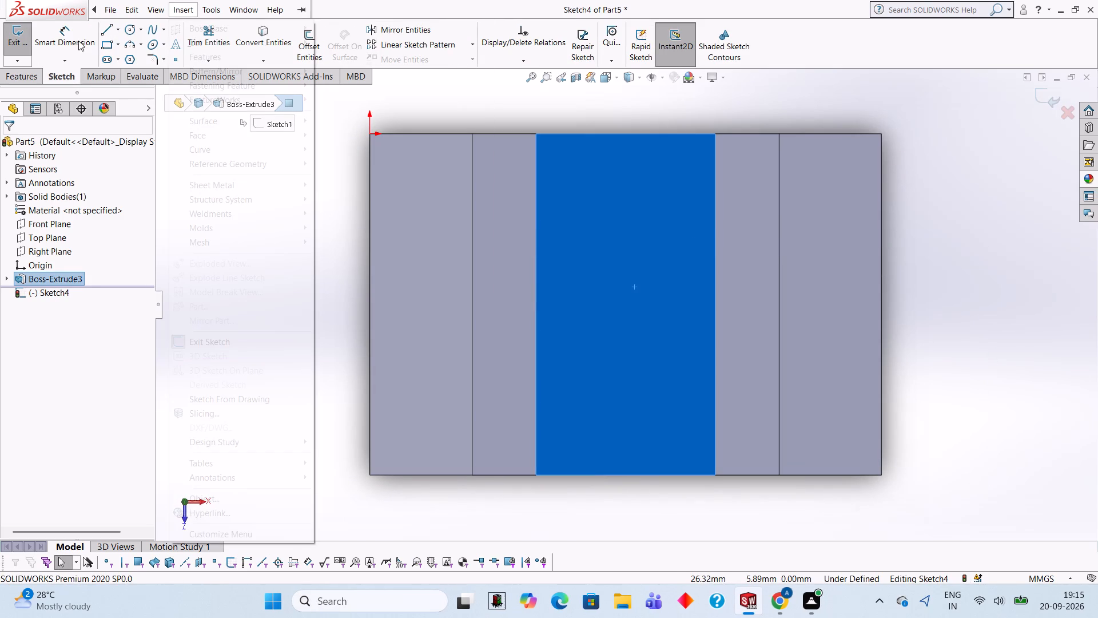
Sketch a 30 mm diameter circle on the recess floor, centred about 21 mm from the back edge and near mid-width.
left_click(126, 34)
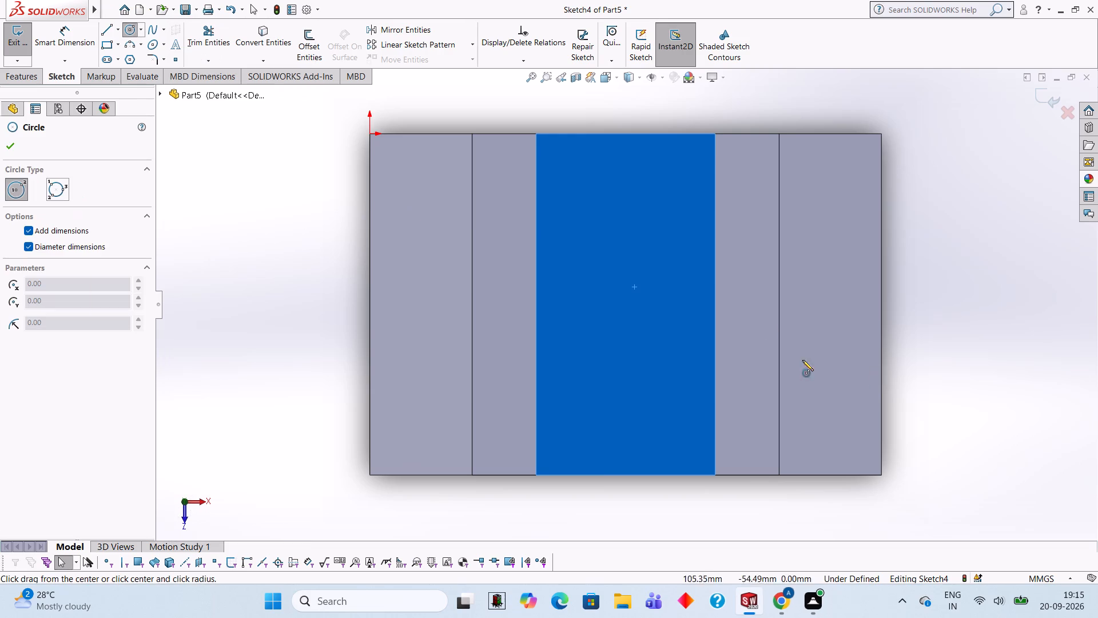
left_click(623, 225)
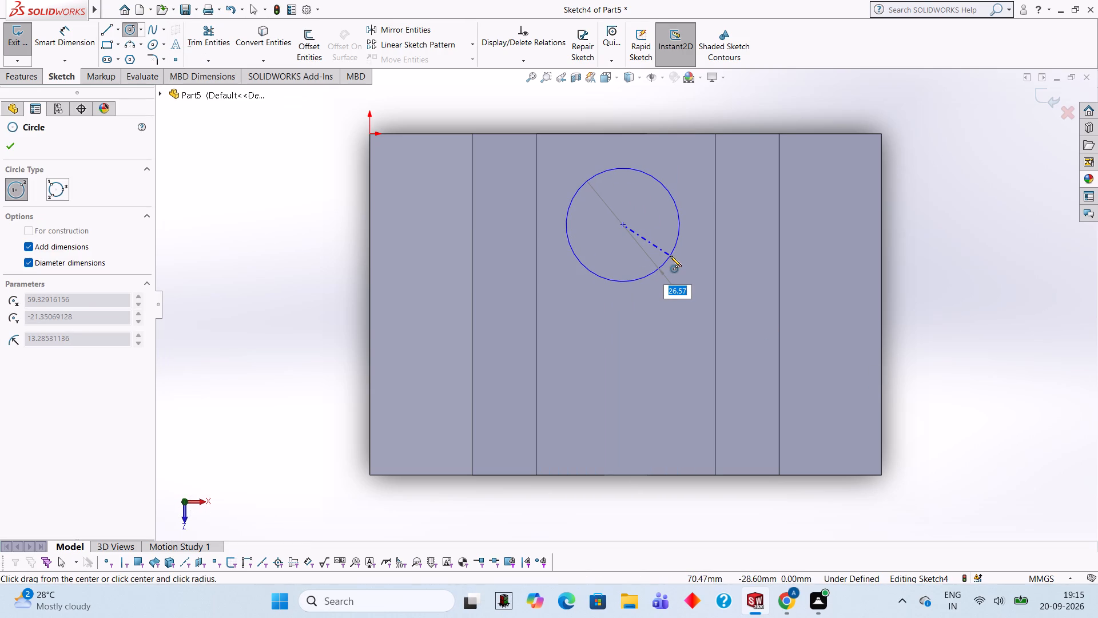
type("30")
key("Return")
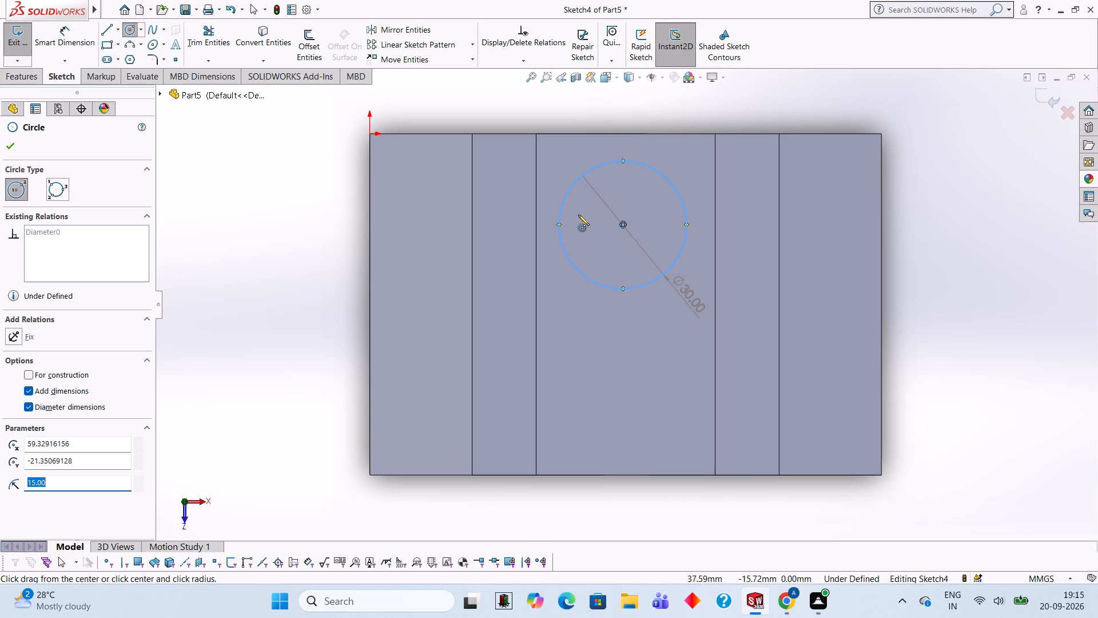
Draw a horizontal line along the recess floor's back edge between its two corners, about 42 mm long.
left_click(101, 37)
left_click(109, 22)
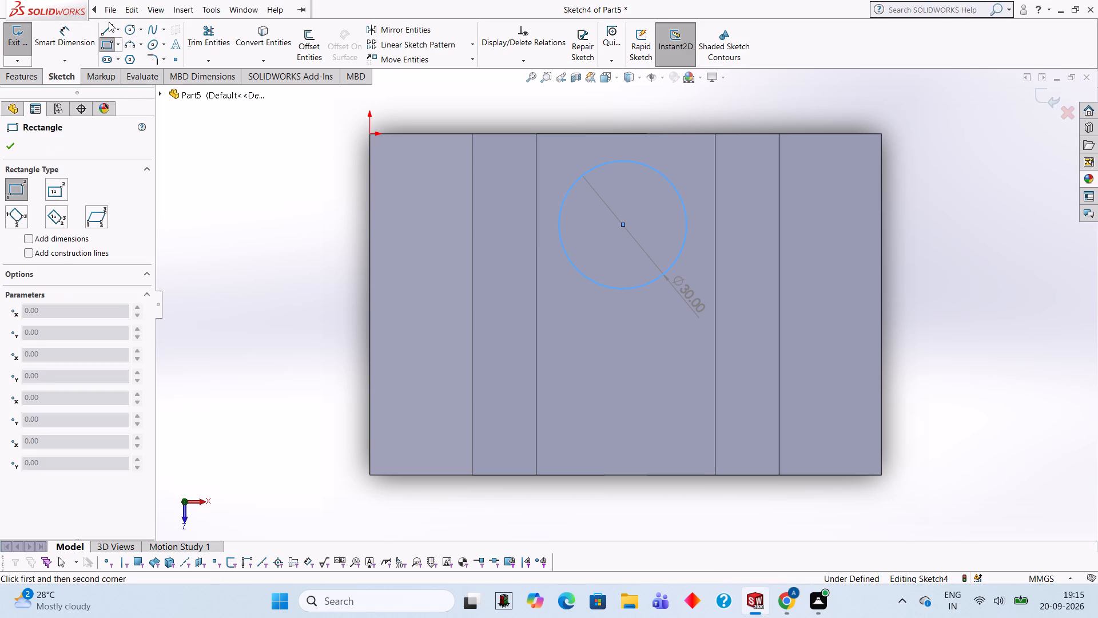
left_click(110, 23)
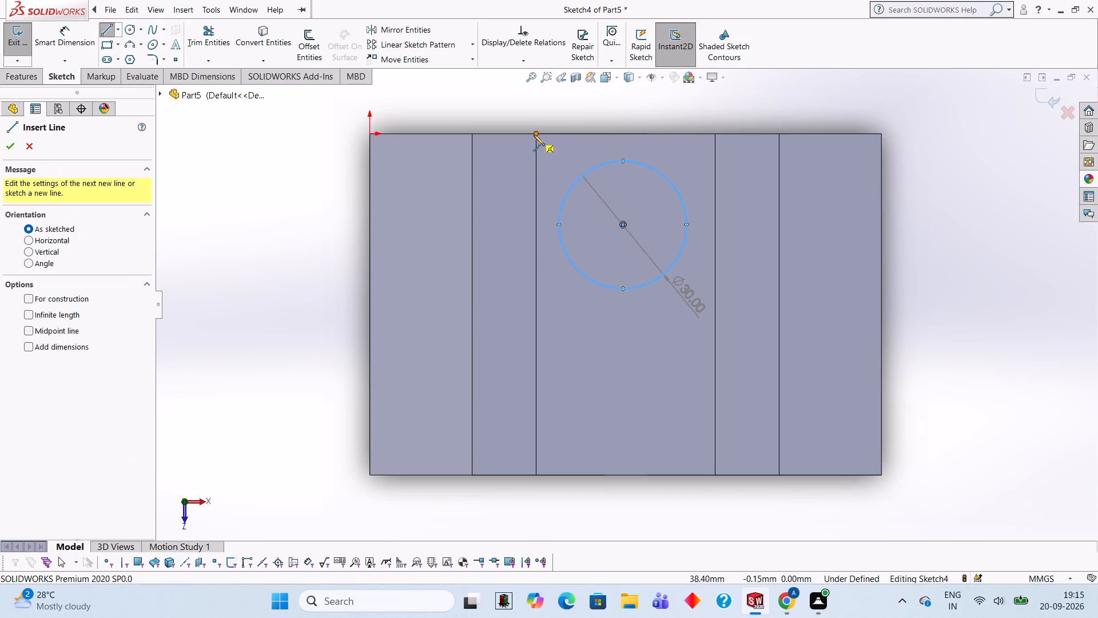
left_click(536, 132)
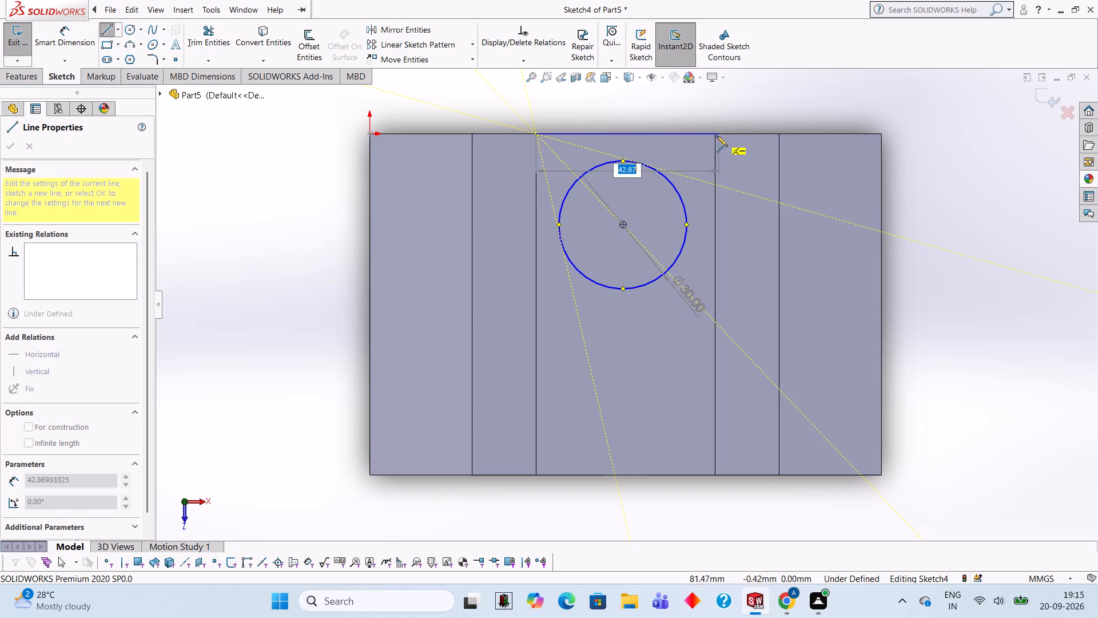
left_click(713, 133)
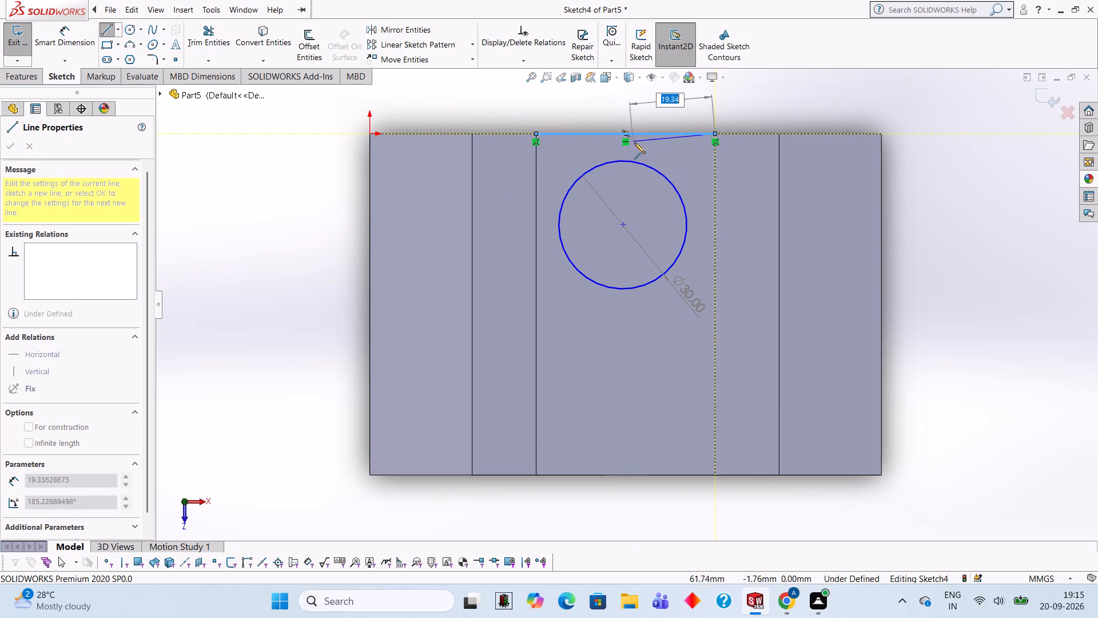
key("Escape")
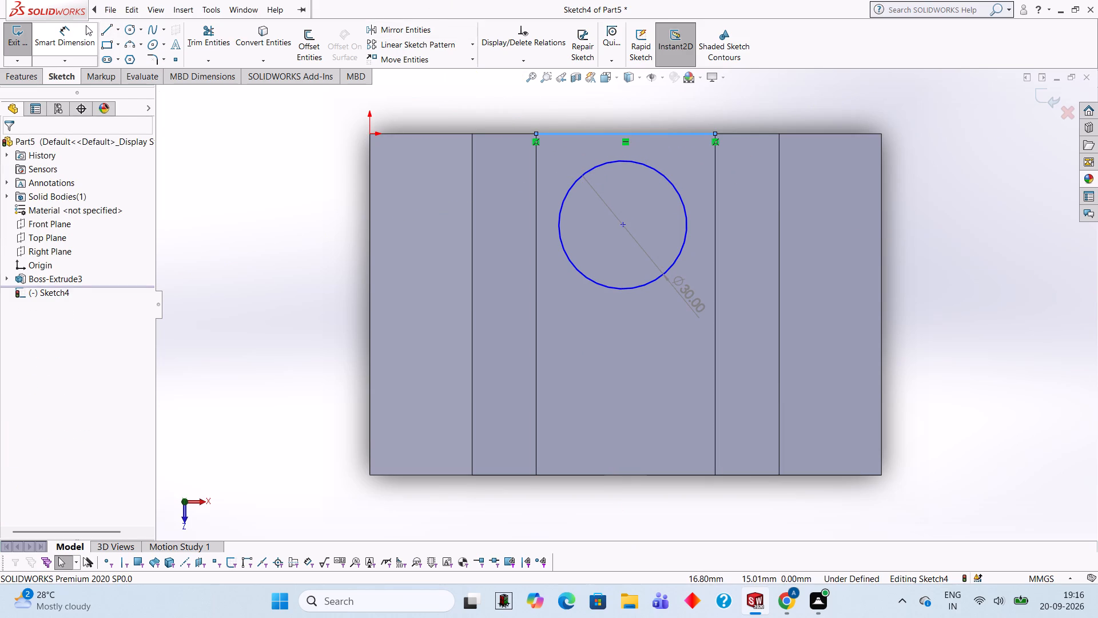
Check the length of the back-edge line with Smart Dimension without placing a dimension.
left_click(86, 25)
left_click(584, 133)
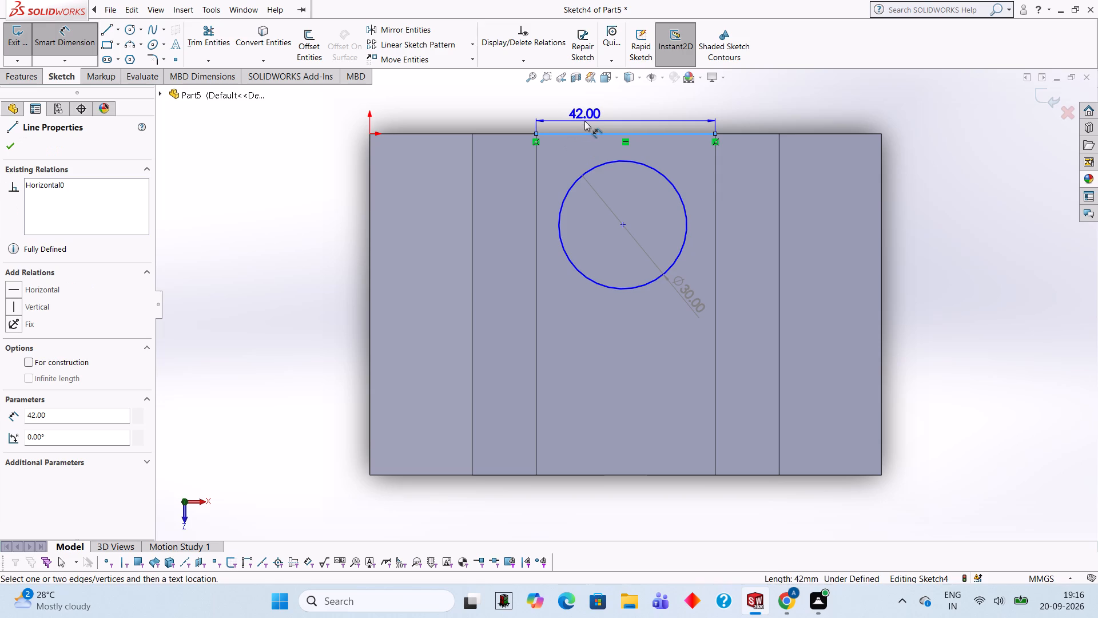
key("Escape")
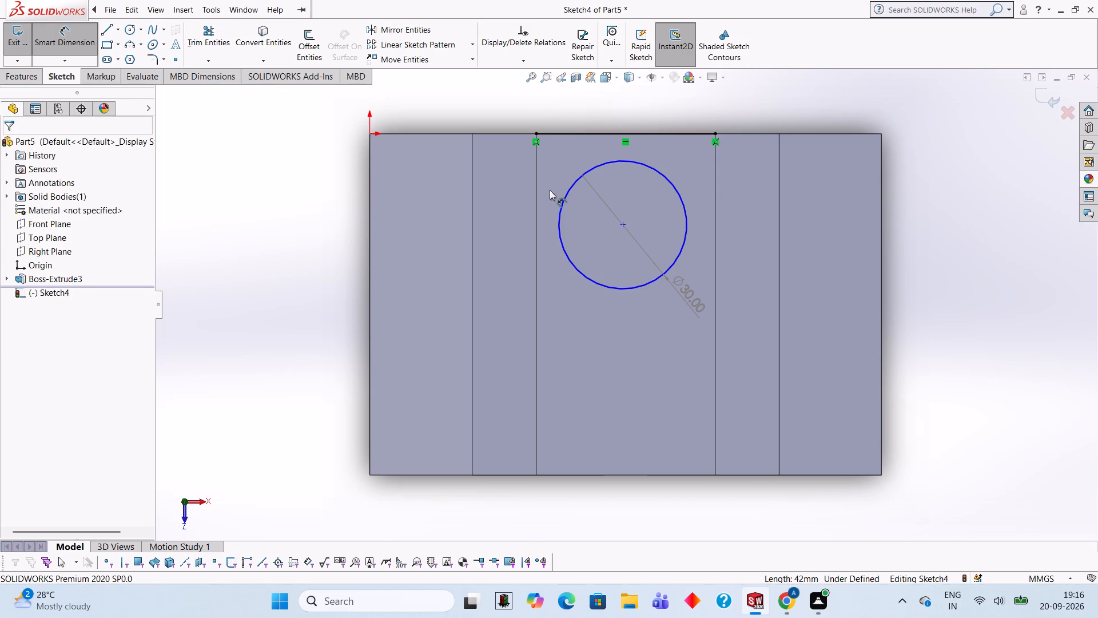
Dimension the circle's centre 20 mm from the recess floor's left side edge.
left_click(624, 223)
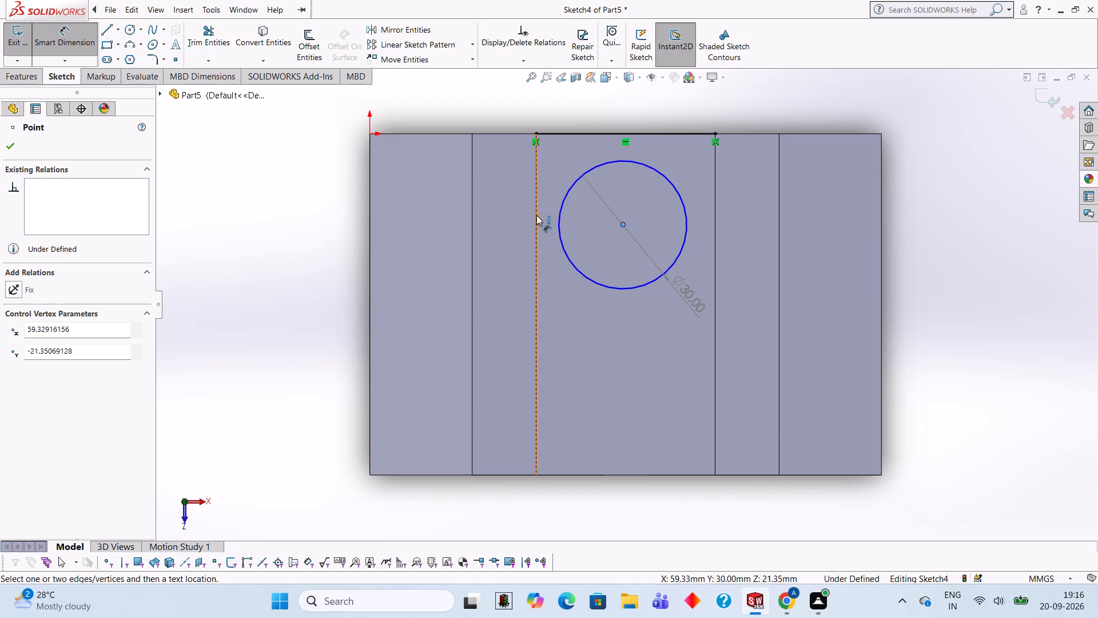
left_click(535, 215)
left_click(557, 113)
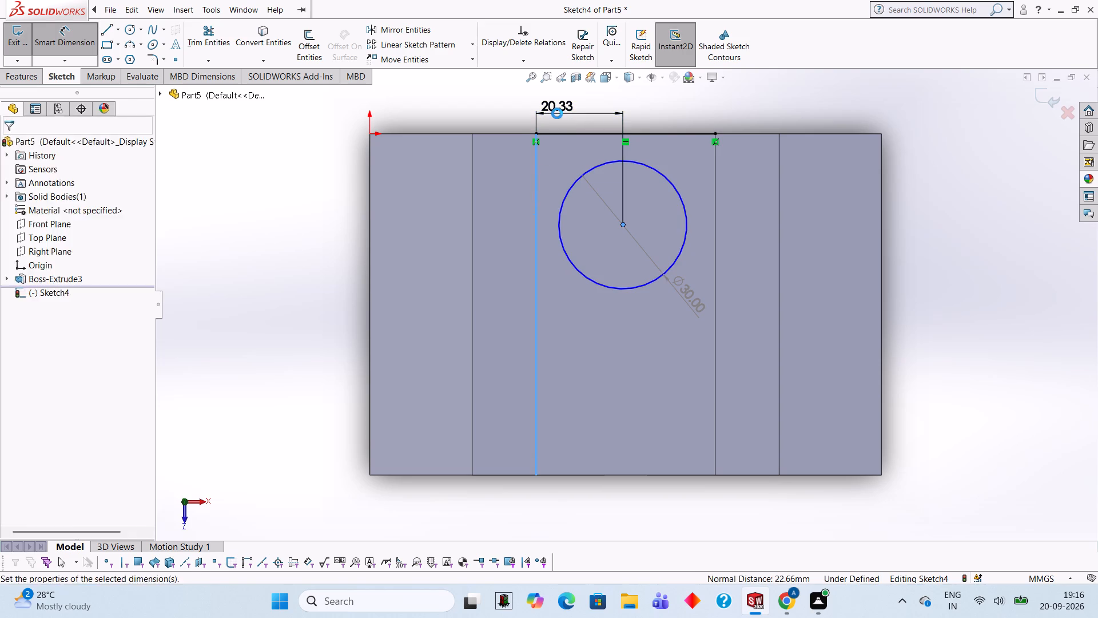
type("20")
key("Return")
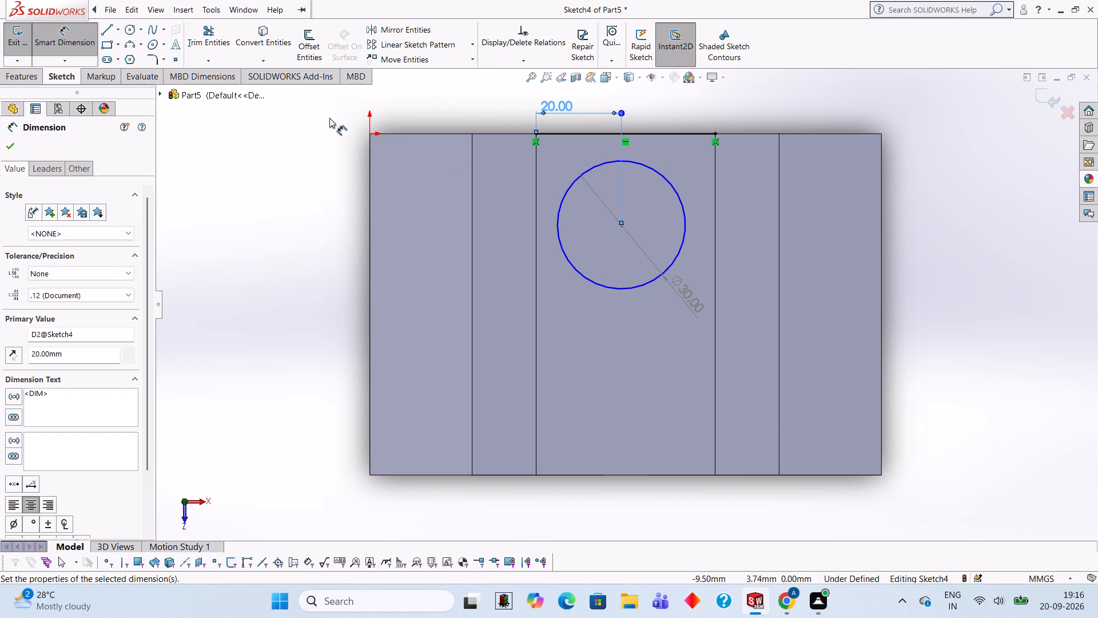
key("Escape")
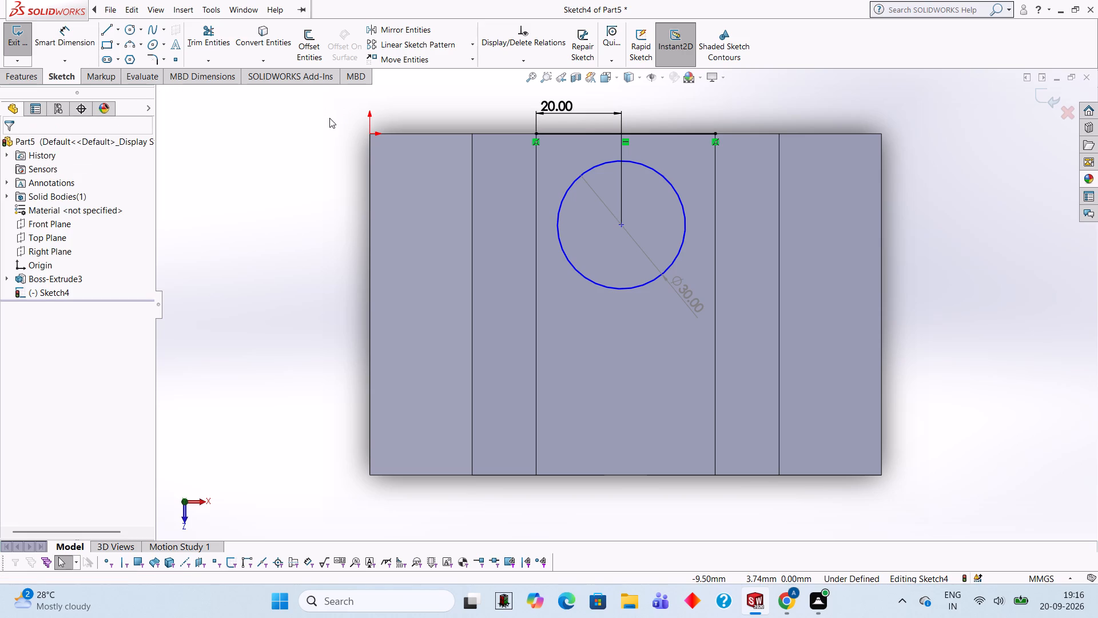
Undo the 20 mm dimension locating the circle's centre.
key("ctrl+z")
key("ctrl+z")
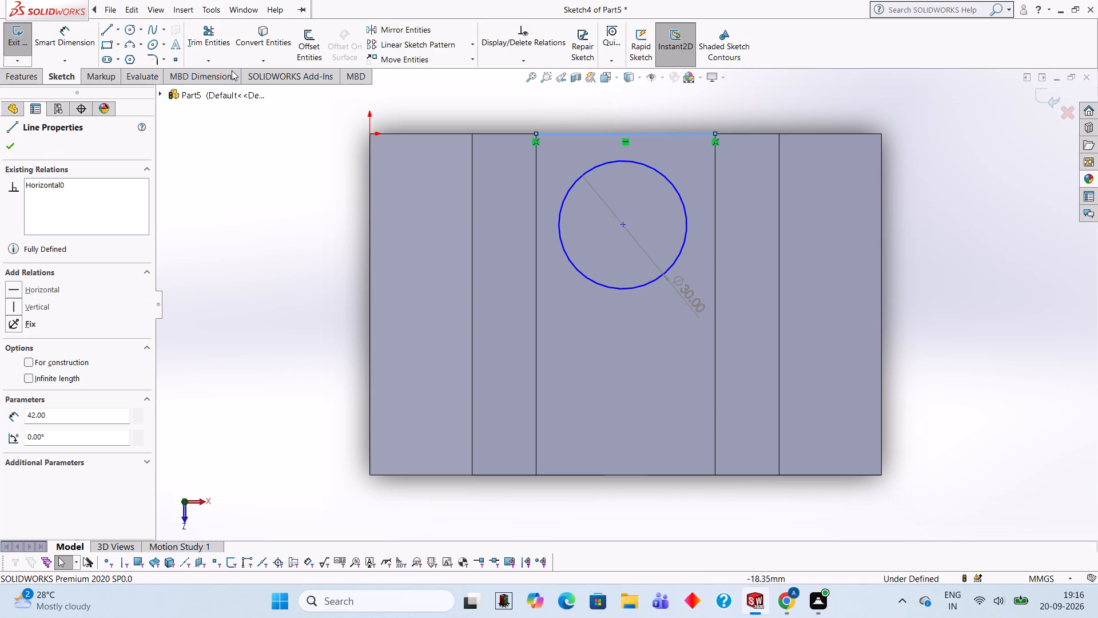
Dimension the circle's centre 21 mm from the recess floor's left side edge.
left_click(89, 30)
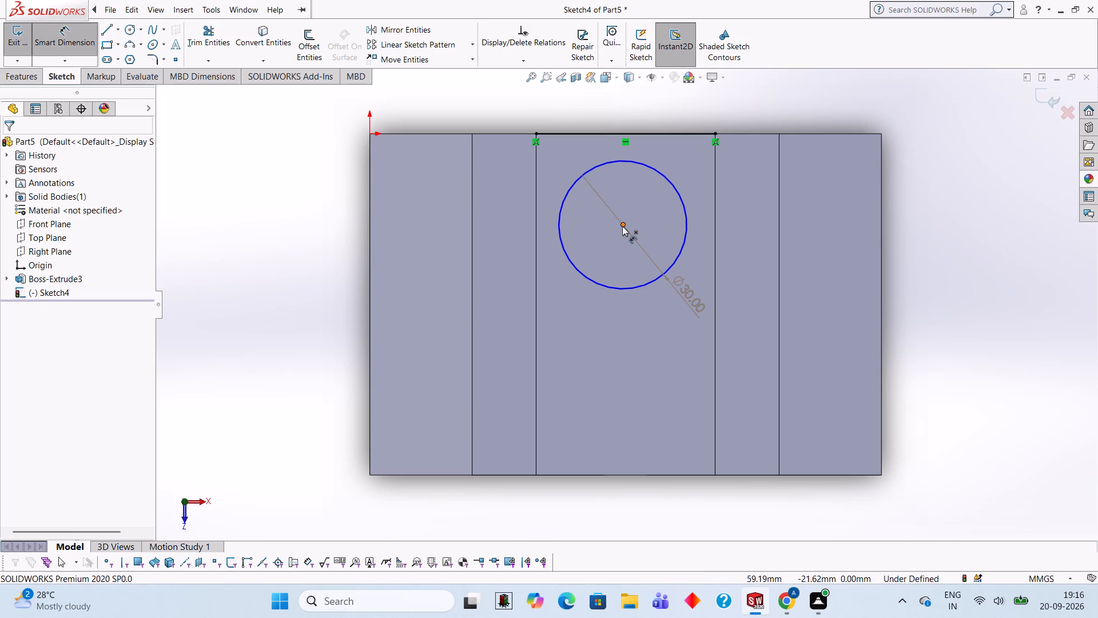
left_click(622, 226)
left_click(537, 226)
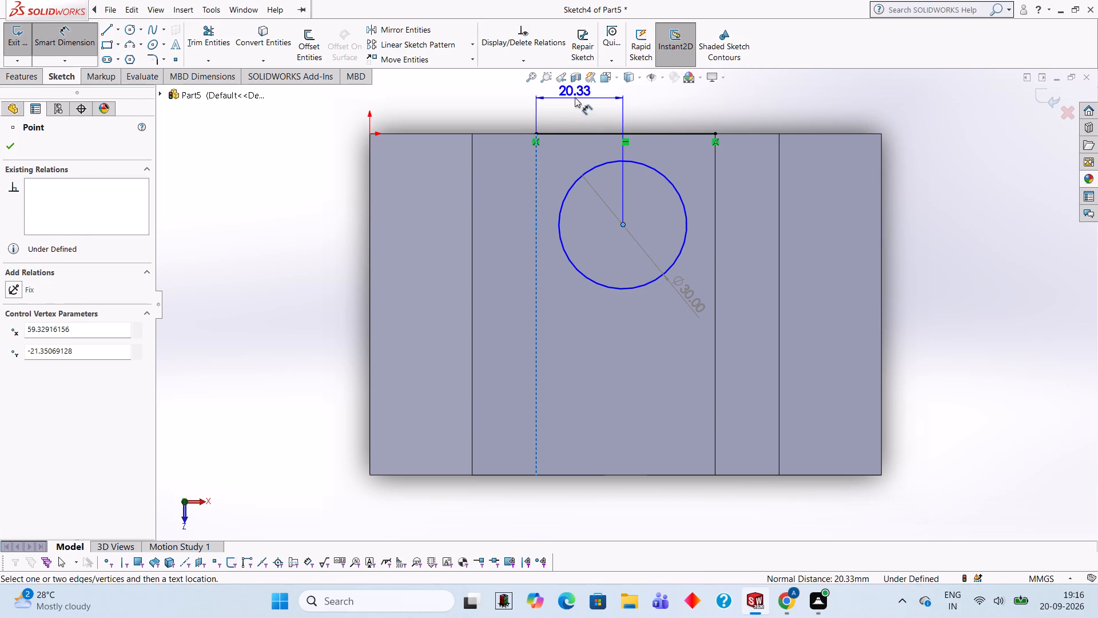
left_click(575, 97)
type("21")
key("Return")
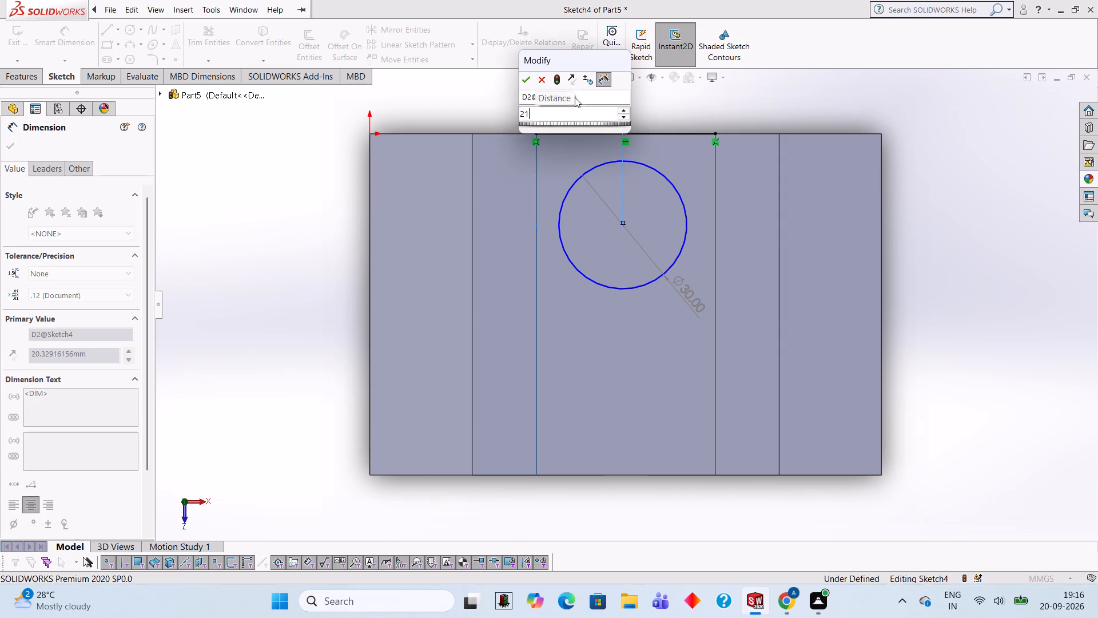
key("Escape")
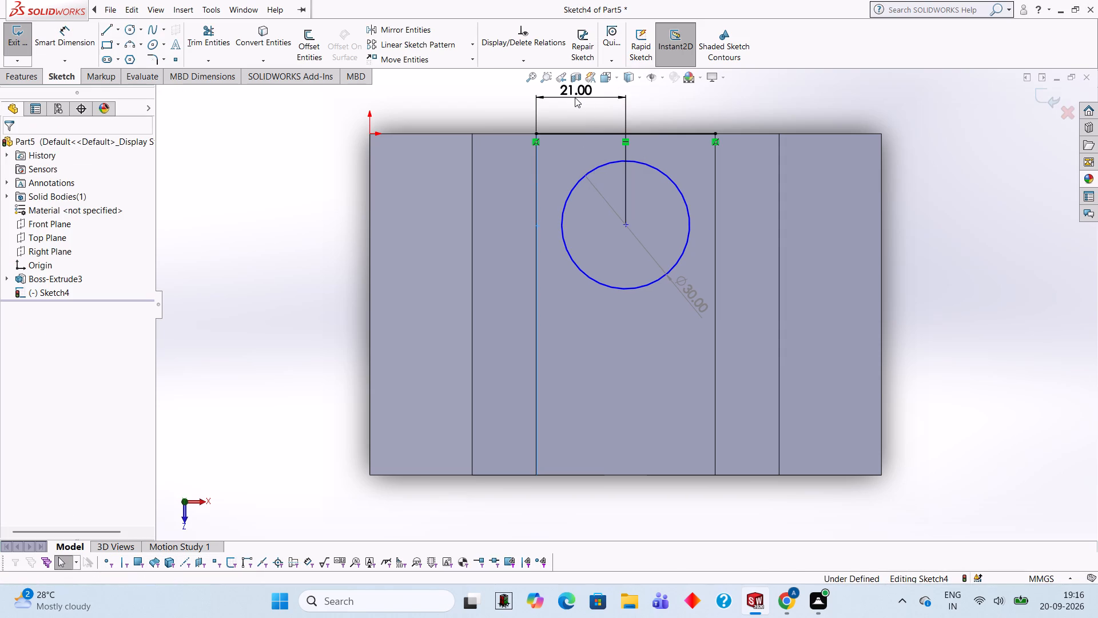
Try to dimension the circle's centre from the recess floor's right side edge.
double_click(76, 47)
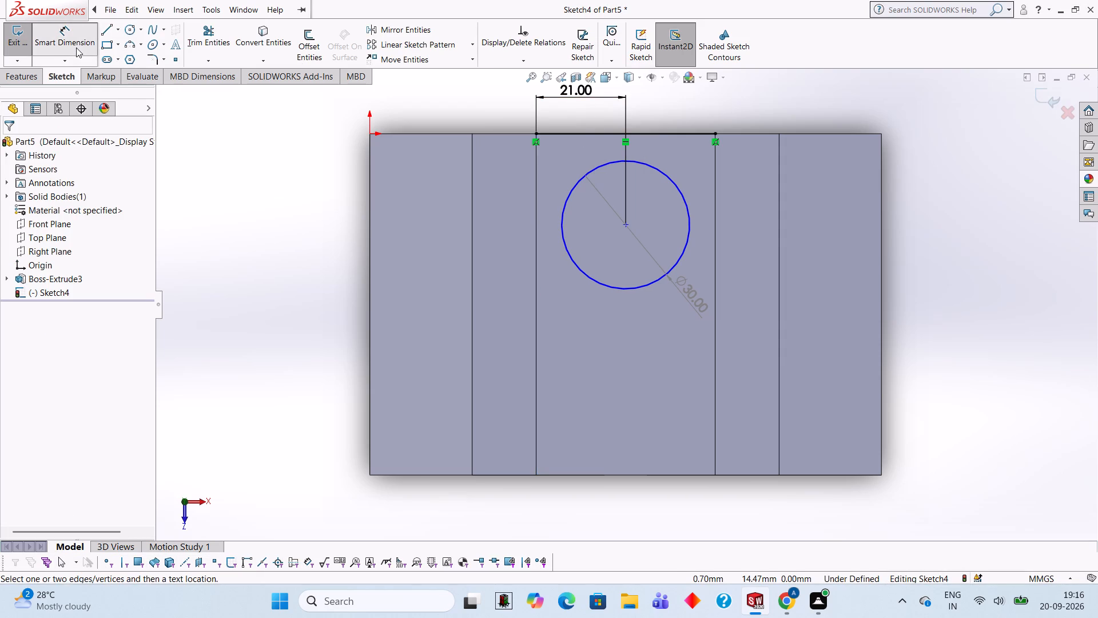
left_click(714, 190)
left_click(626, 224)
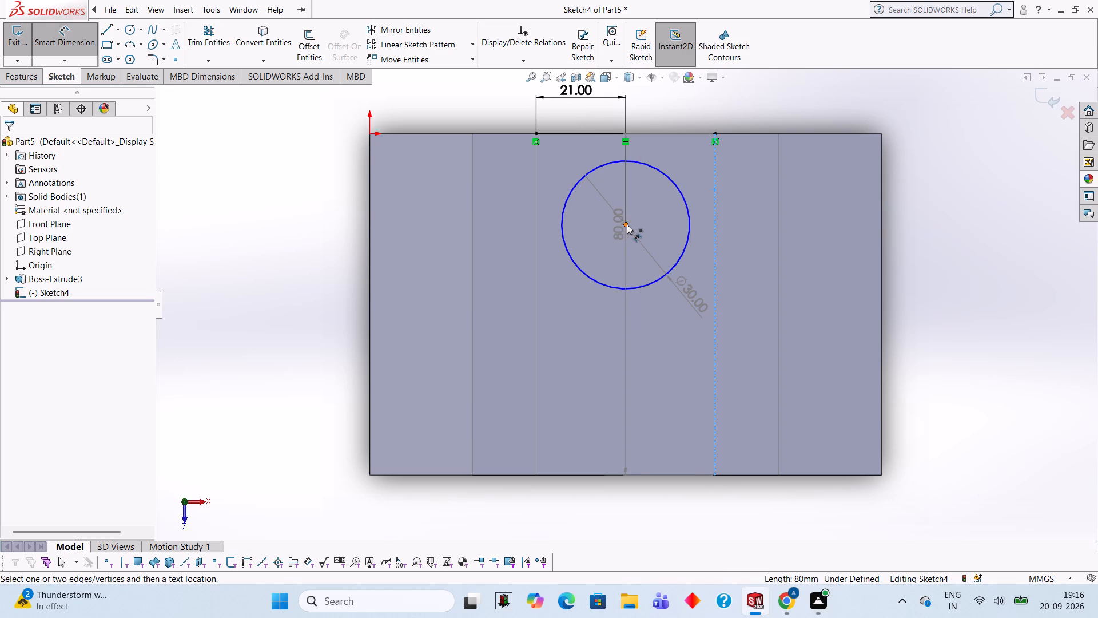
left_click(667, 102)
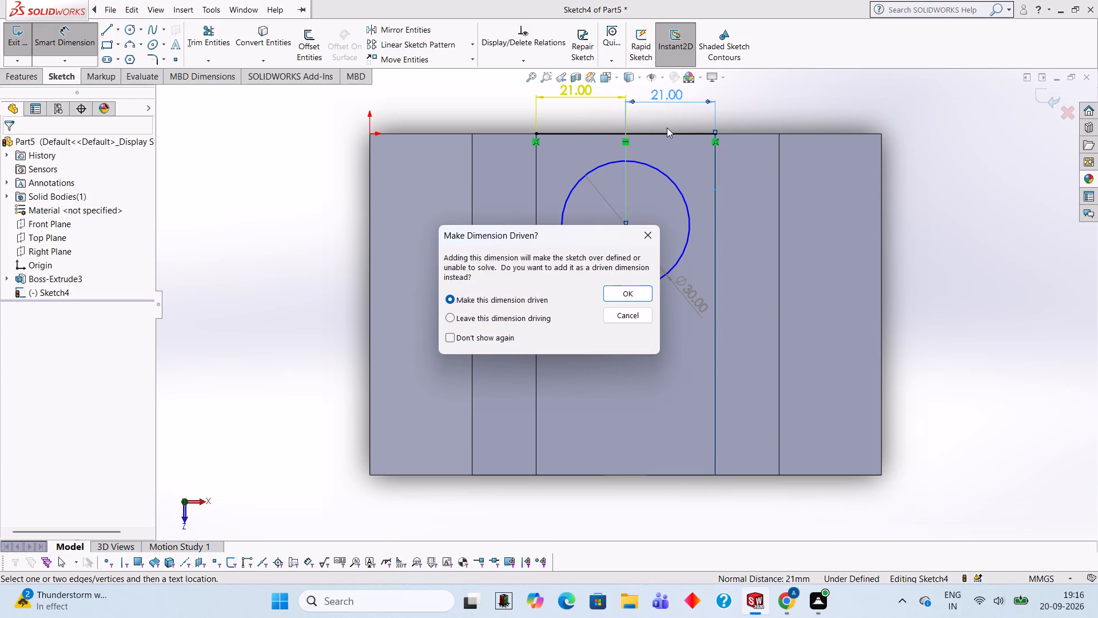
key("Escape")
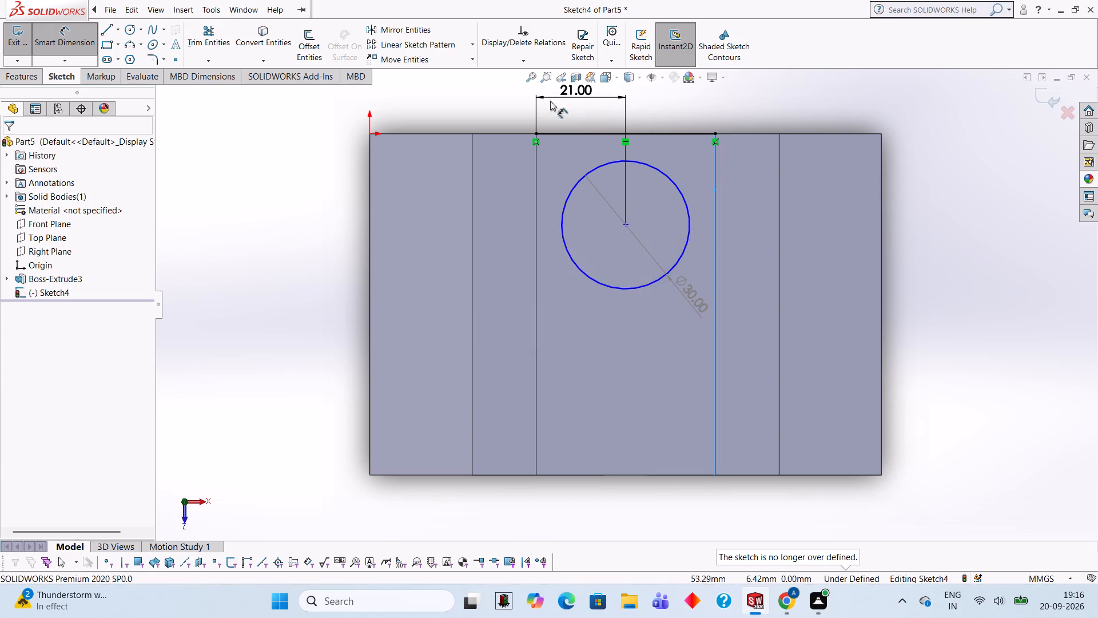
Dimension the circle's centre 40 mm from the recess floor's front edge.
left_click(626, 225)
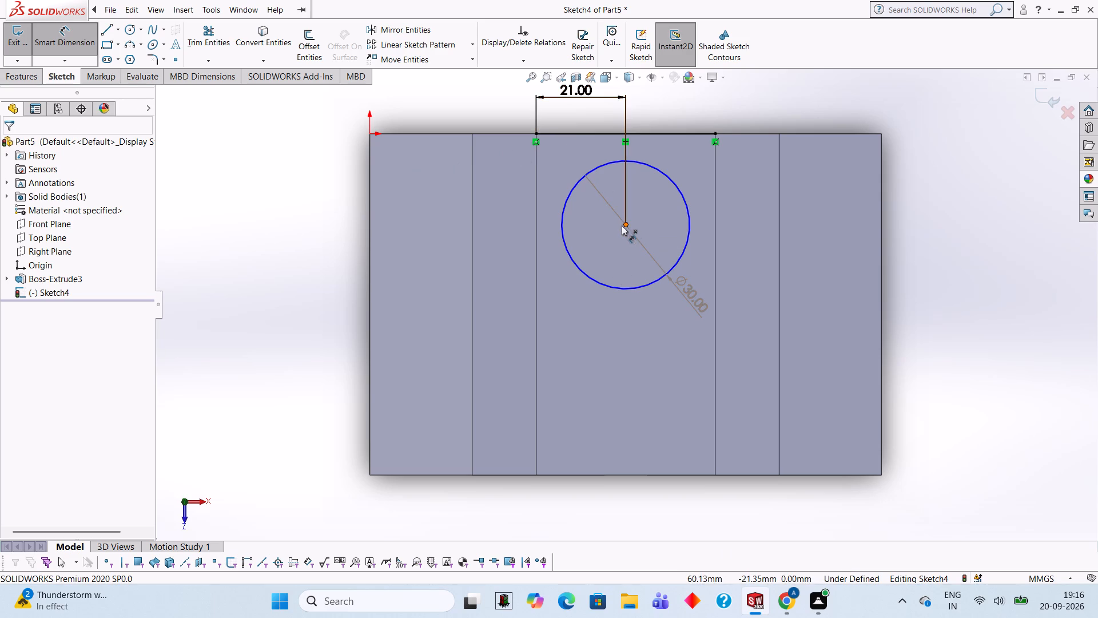
left_click(613, 476)
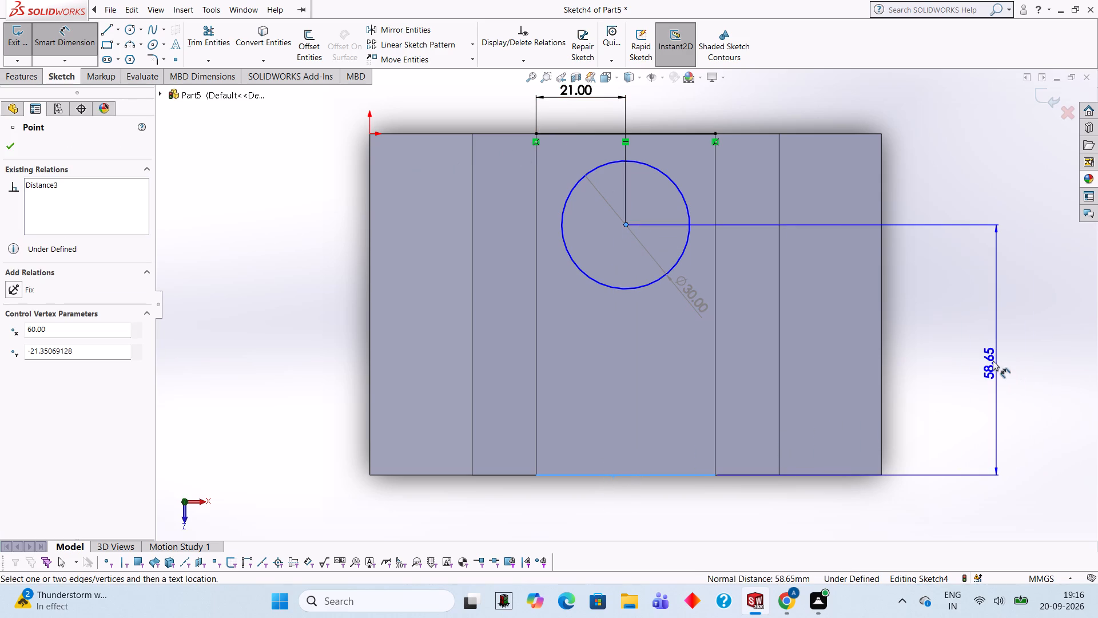
left_click(992, 360)
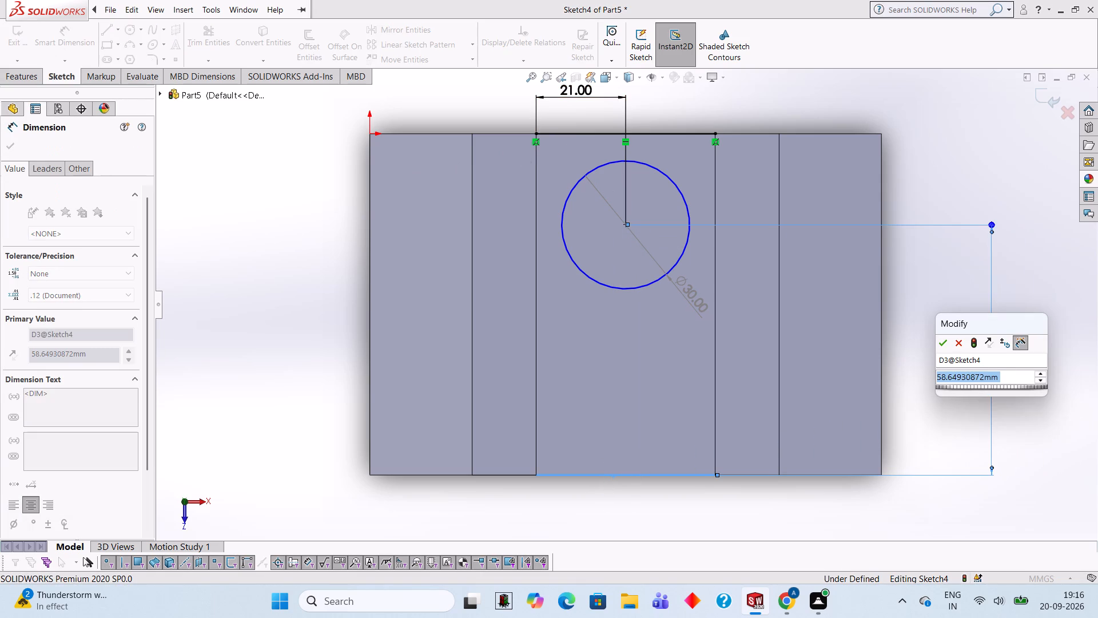
type("40")
key("Return")
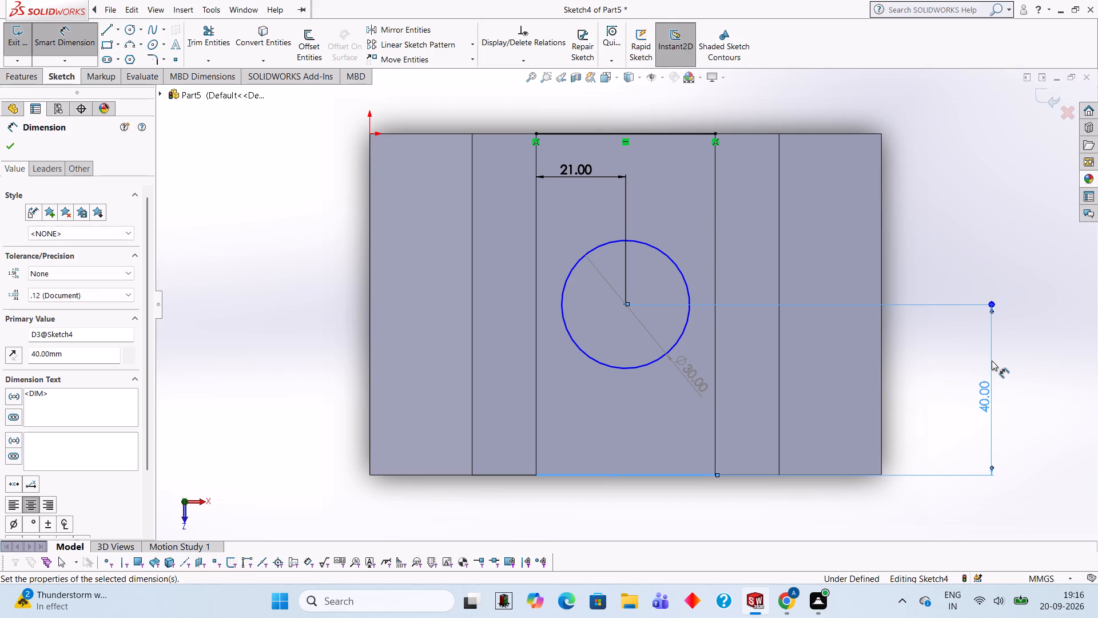
key("Escape")
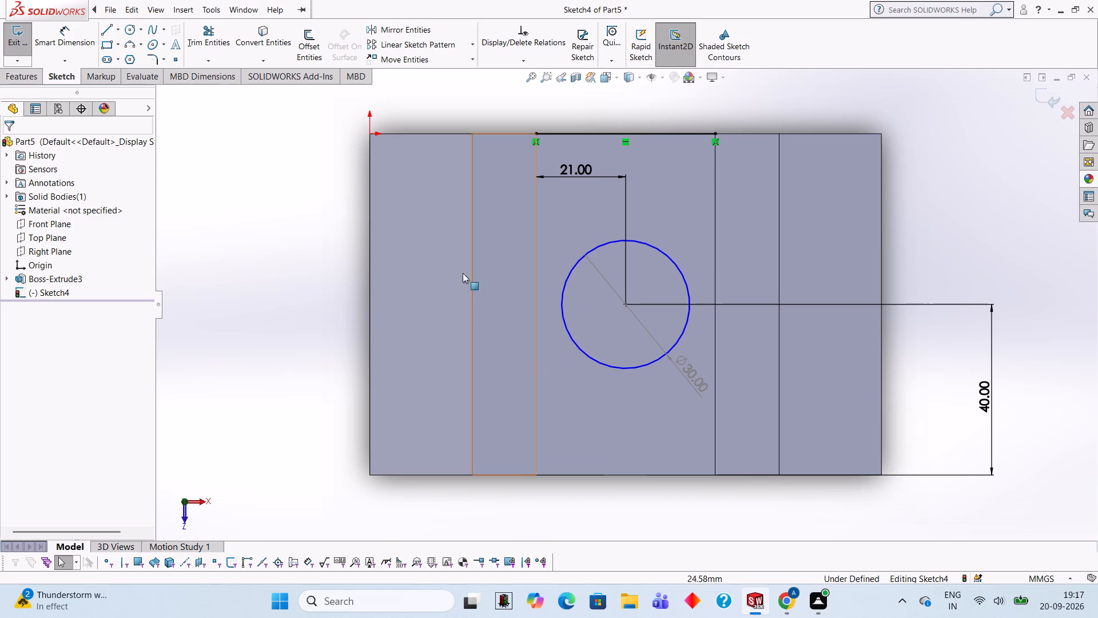
Cut-extrude the circle's region through the block with a blind depth of 80 mm.
left_click(32, 76)
left_click(186, 55)
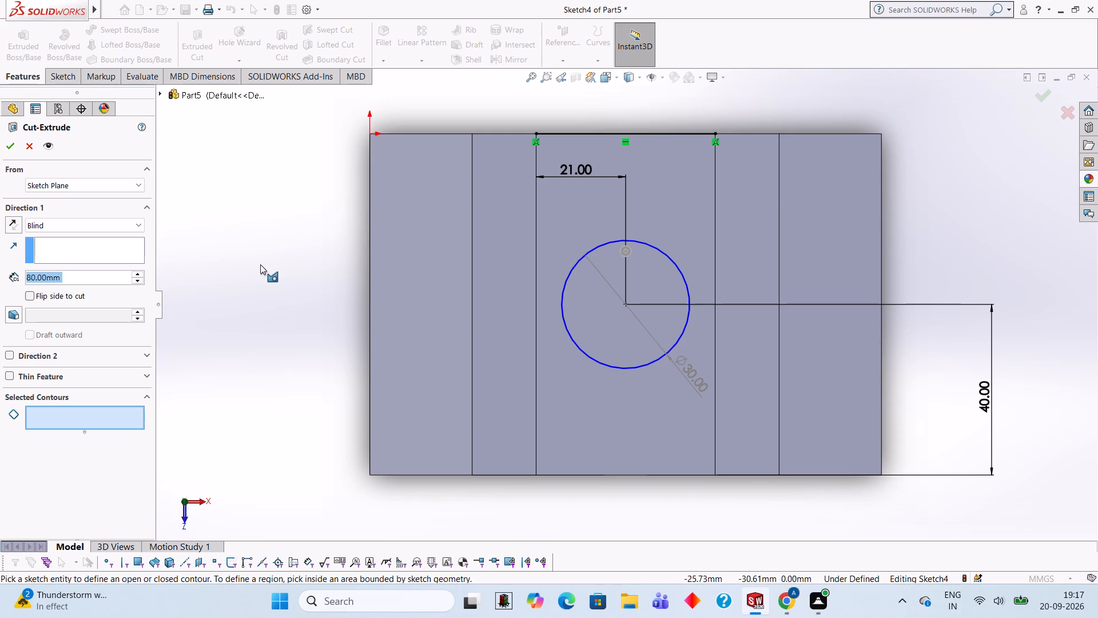
left_click(11, 144)
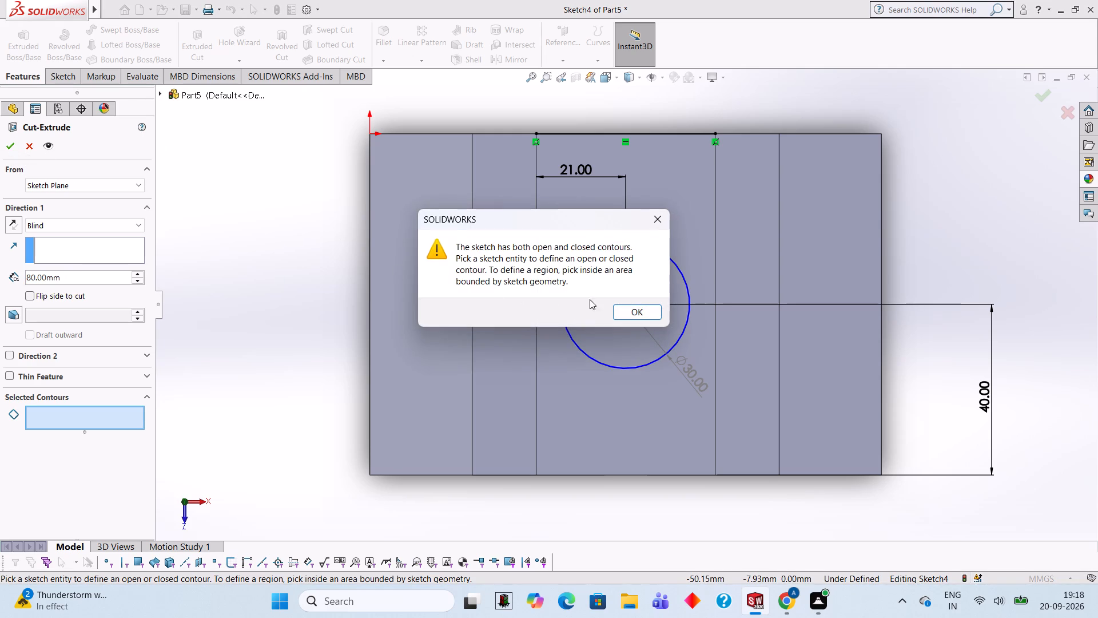
left_click(657, 314)
left_click(657, 314)
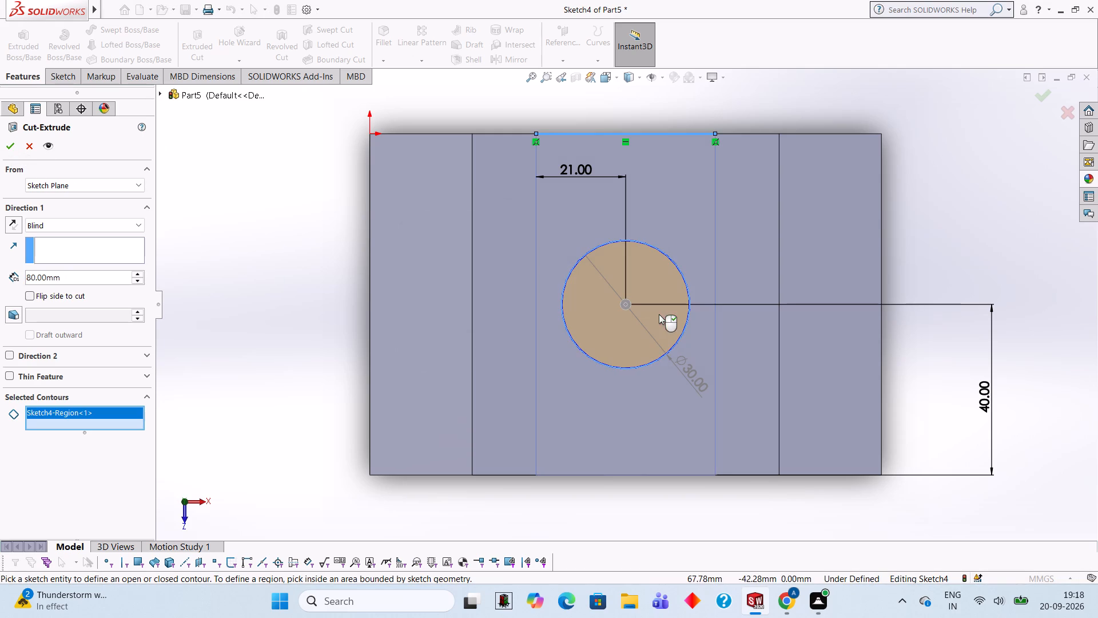
left_click(8, 146)
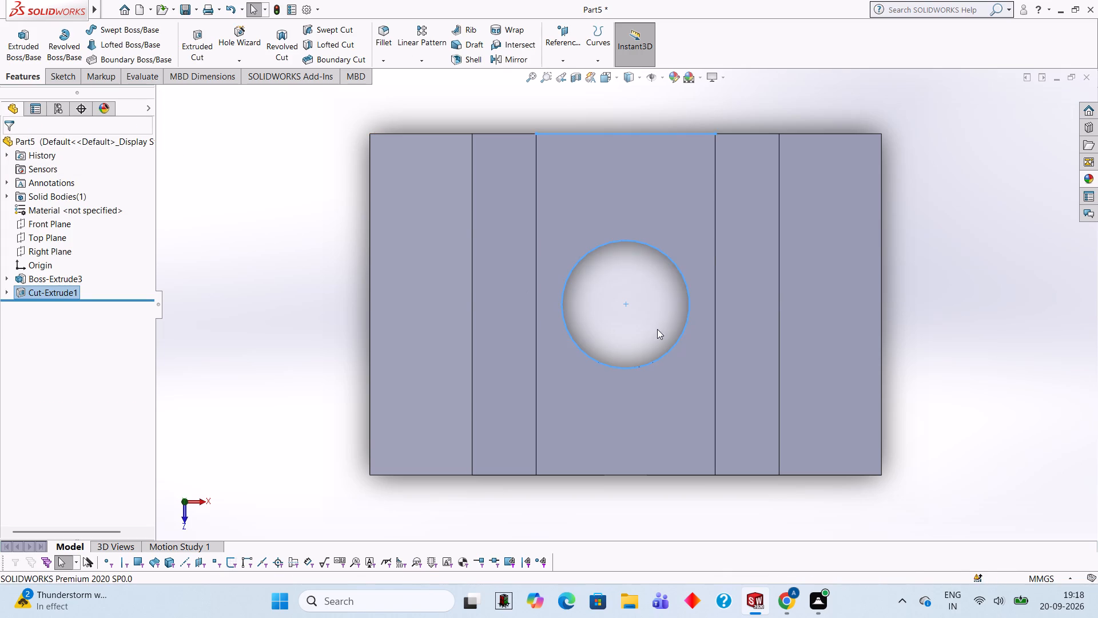
Examine the circular cut through the block from above, from the back and from below.
middle_click_drag(657, 329, 665, 252)
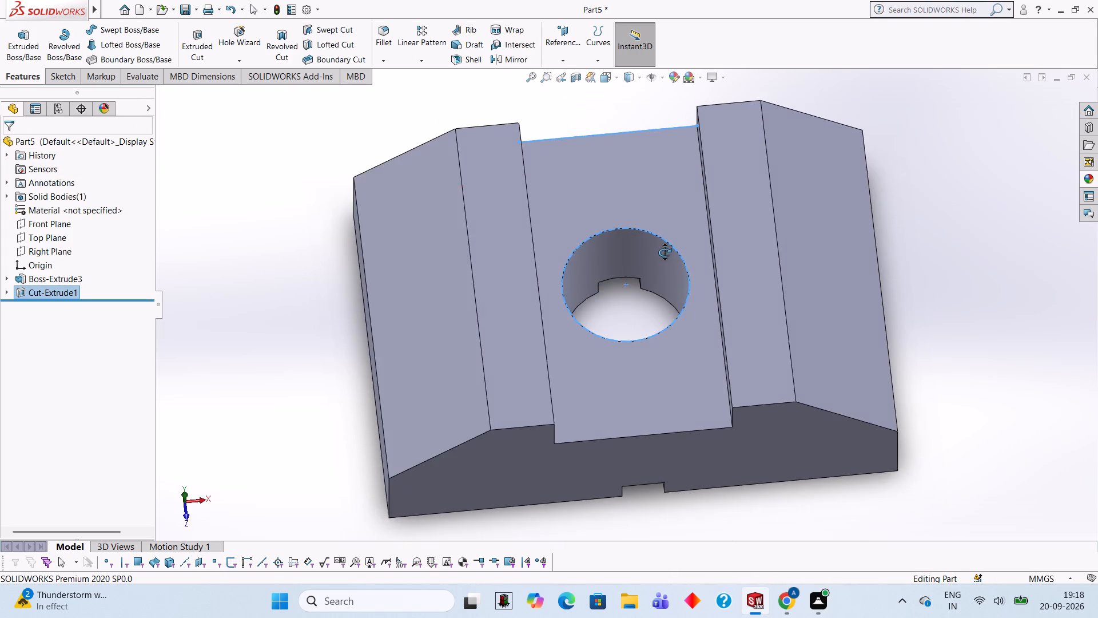
middle_click_drag(665, 252, 669, 450)
middle_click_drag(628, 307, 427, 259)
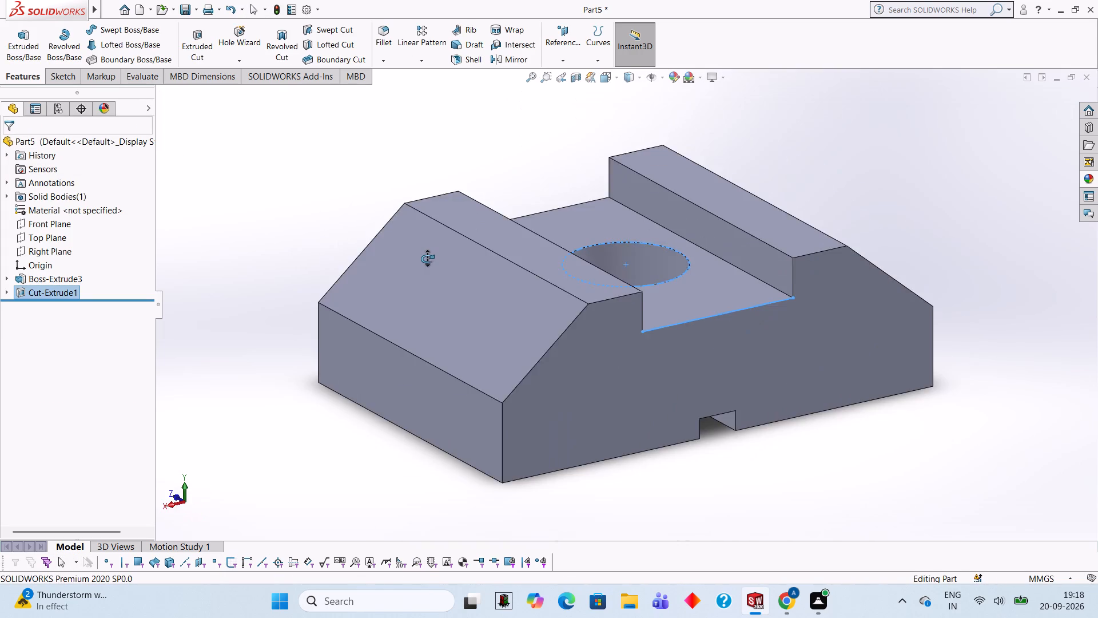
middle_click_drag(427, 259, 635, 179)
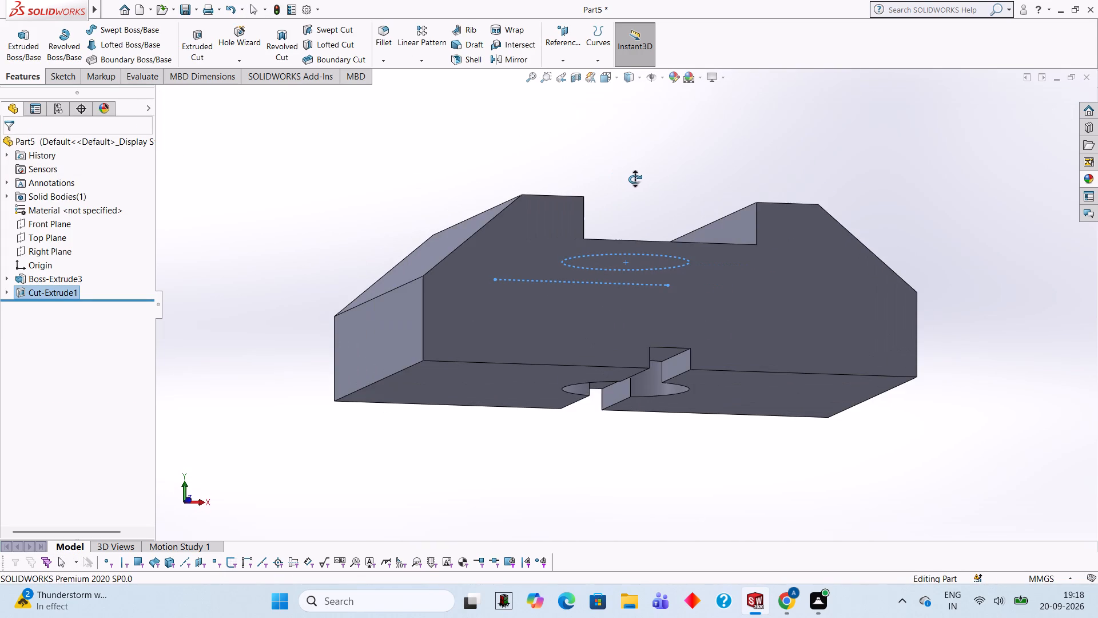
middle_click_drag(635, 179, 612, 374)
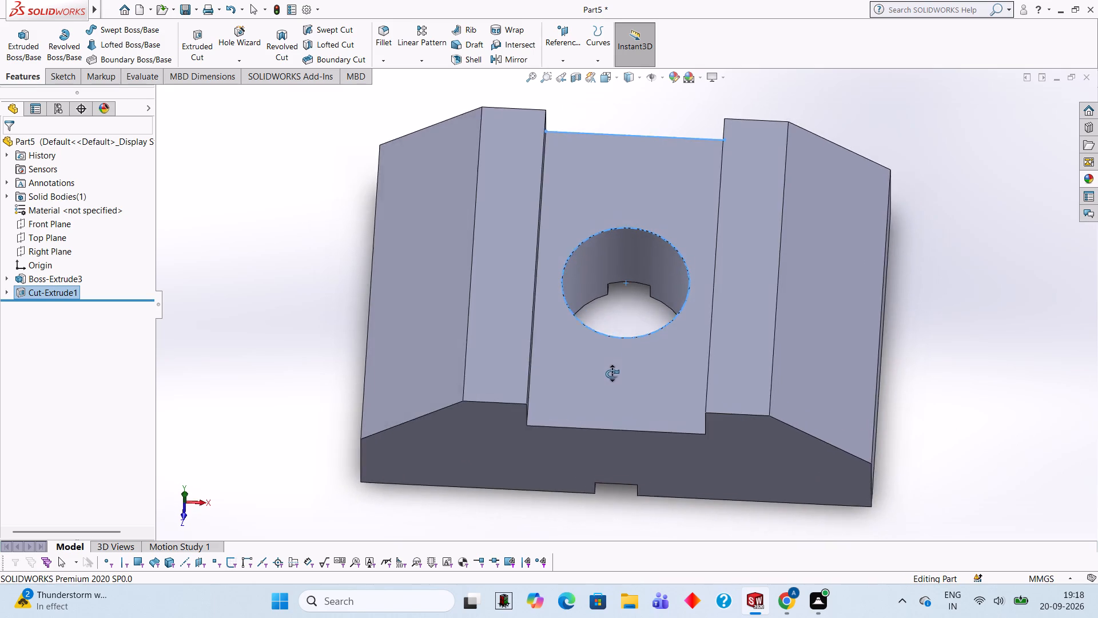
middle_click_drag(612, 374, 604, 316)
left_click(1015, 179)
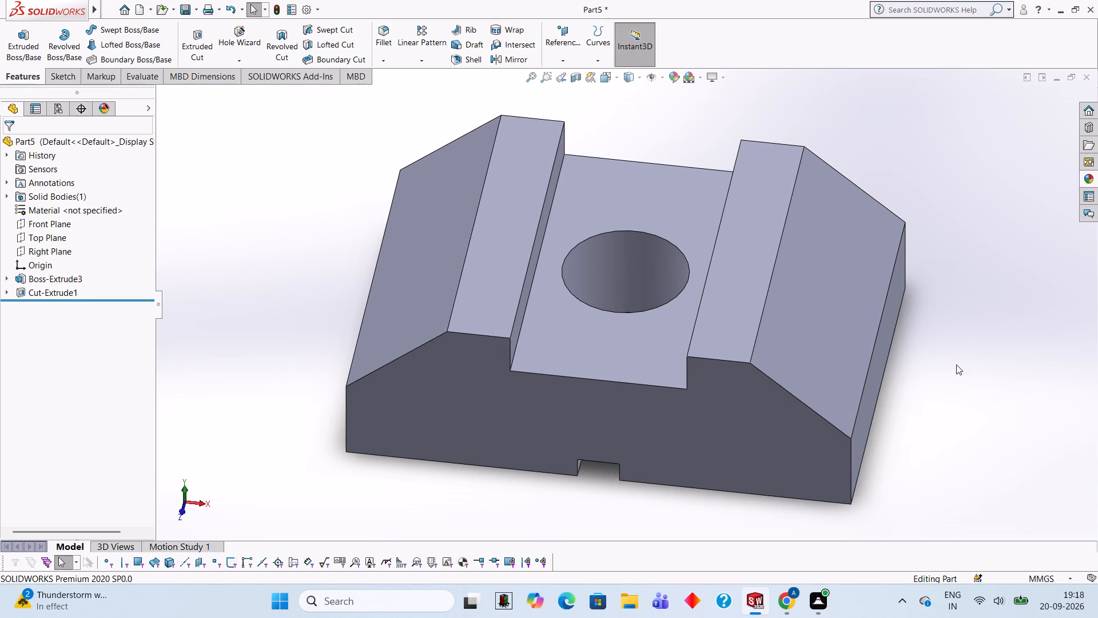
Open a new sketch on the block's front face.
middle_click_drag(953, 366, 966, 272)
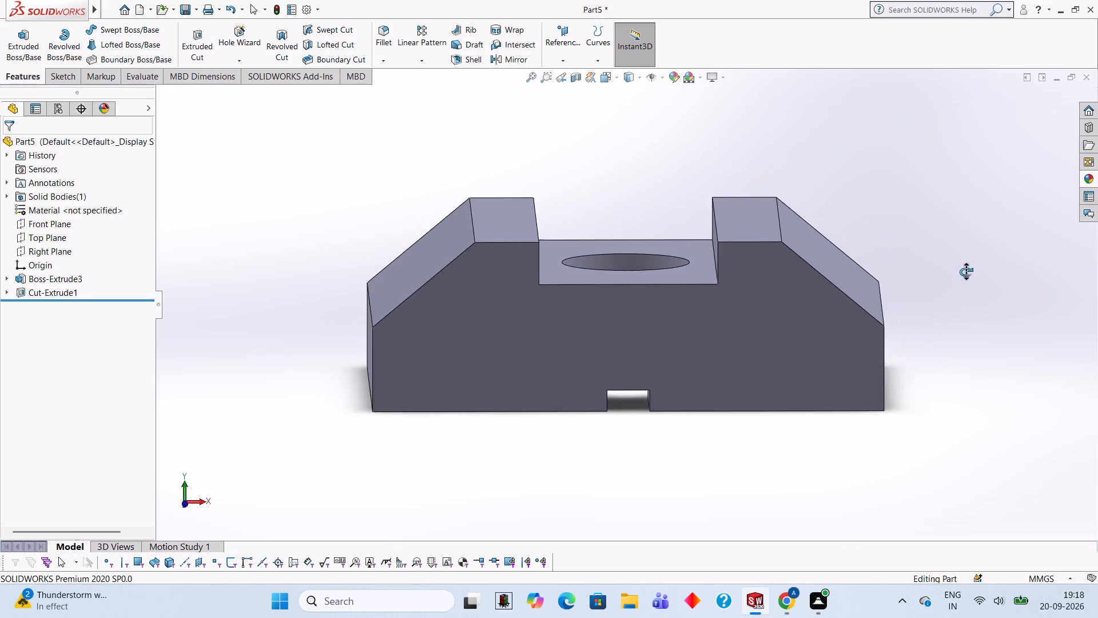
middle_click_drag(966, 272, 965, 270)
left_click(764, 338)
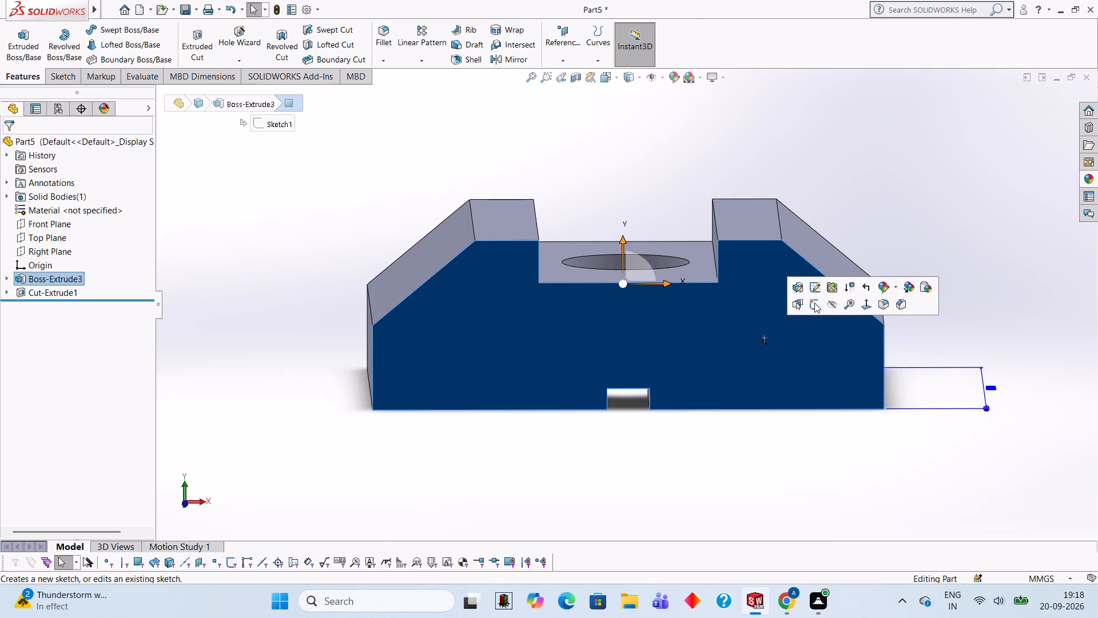
left_click(815, 299)
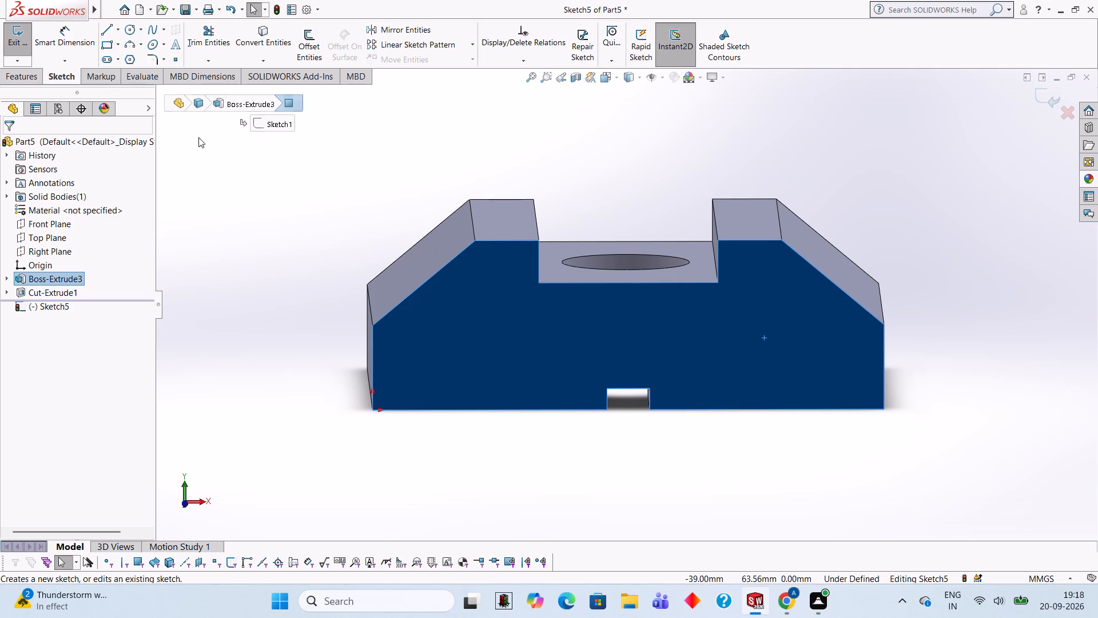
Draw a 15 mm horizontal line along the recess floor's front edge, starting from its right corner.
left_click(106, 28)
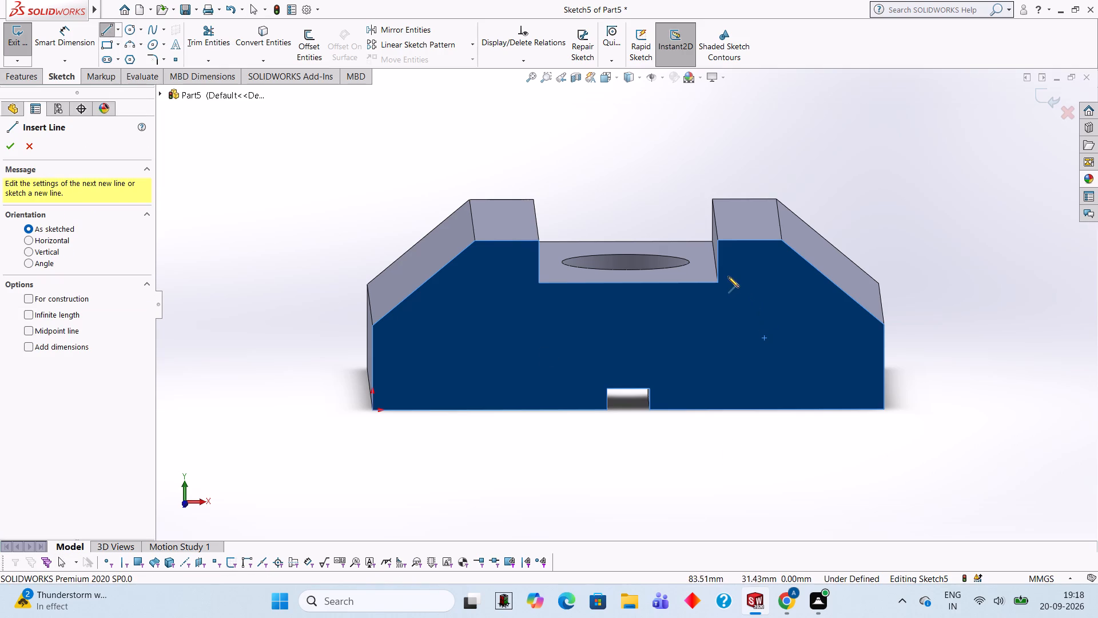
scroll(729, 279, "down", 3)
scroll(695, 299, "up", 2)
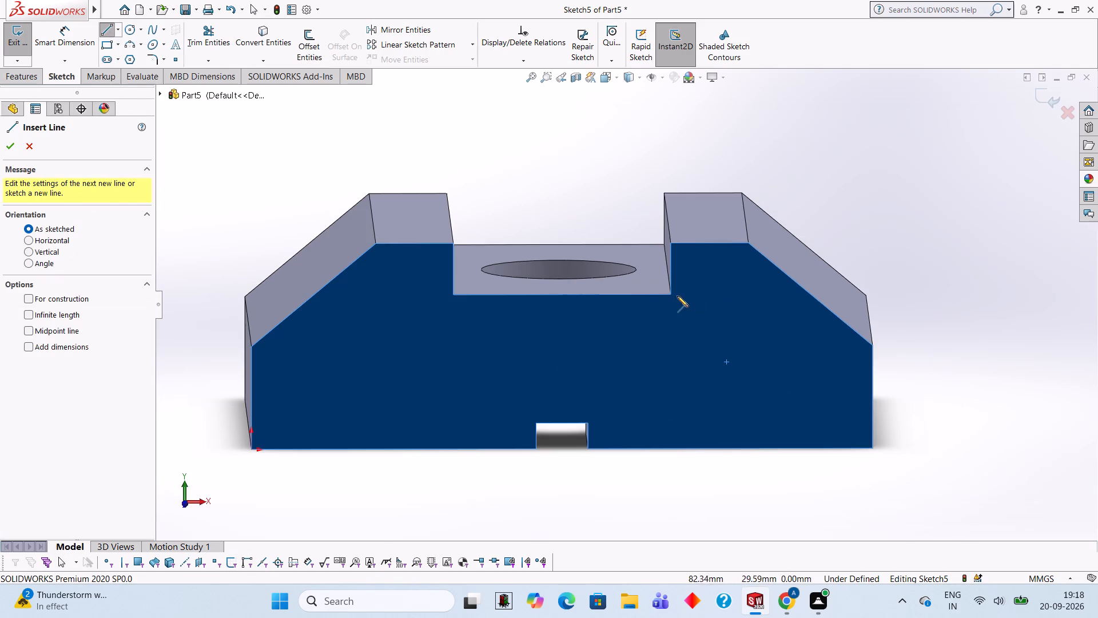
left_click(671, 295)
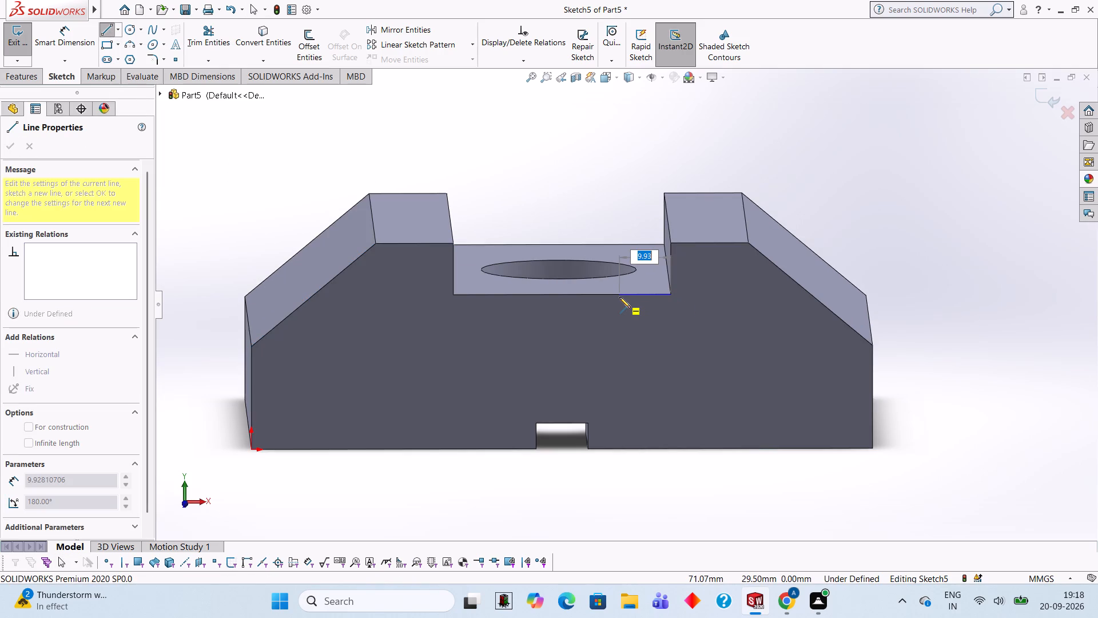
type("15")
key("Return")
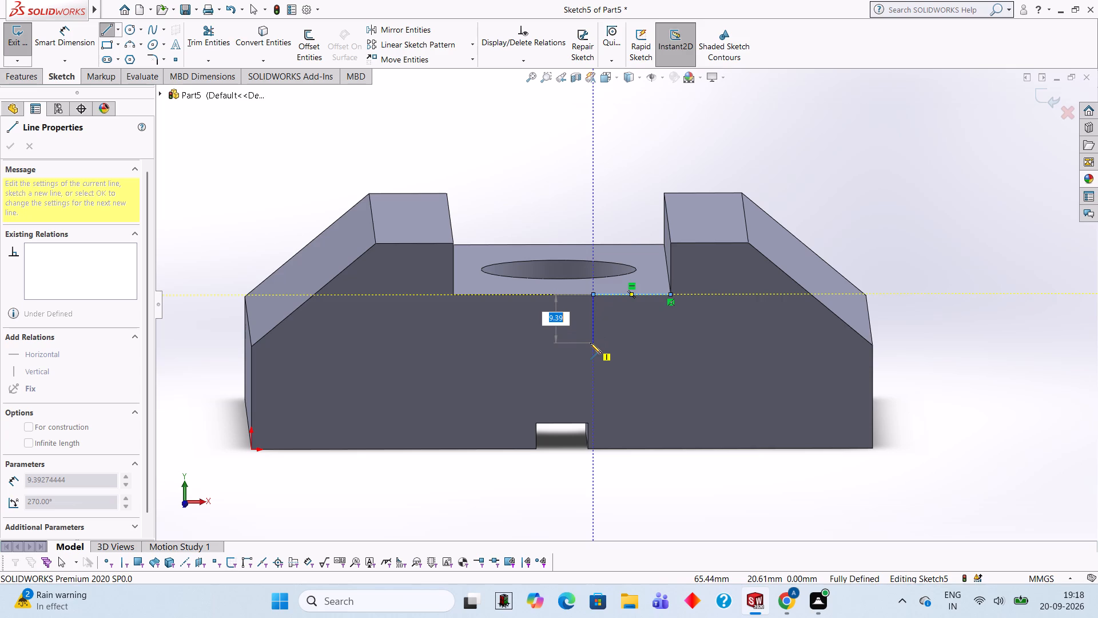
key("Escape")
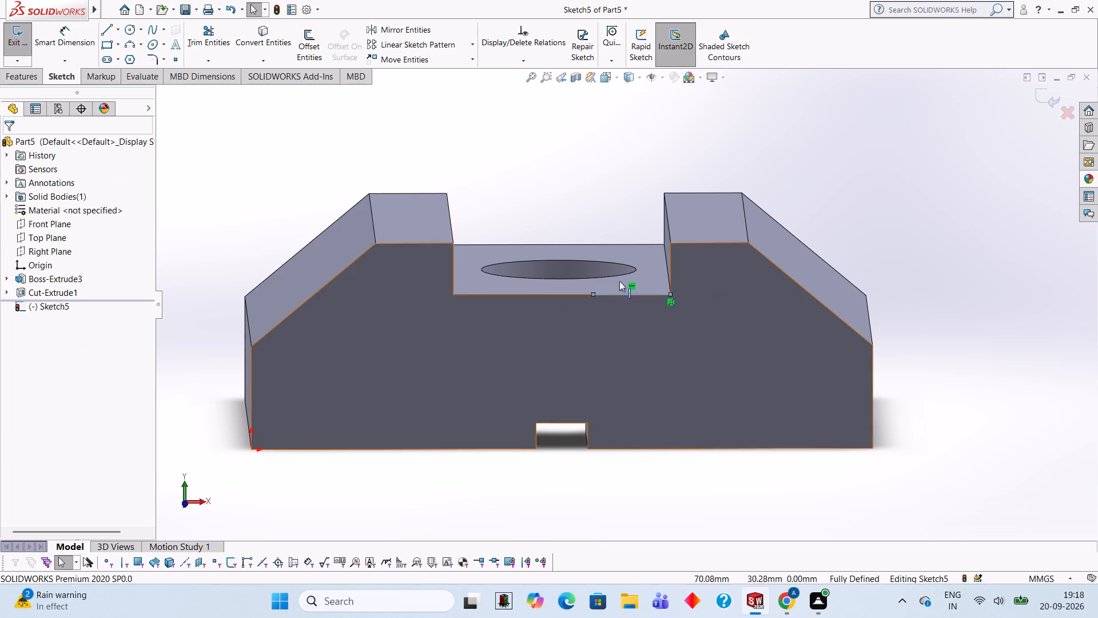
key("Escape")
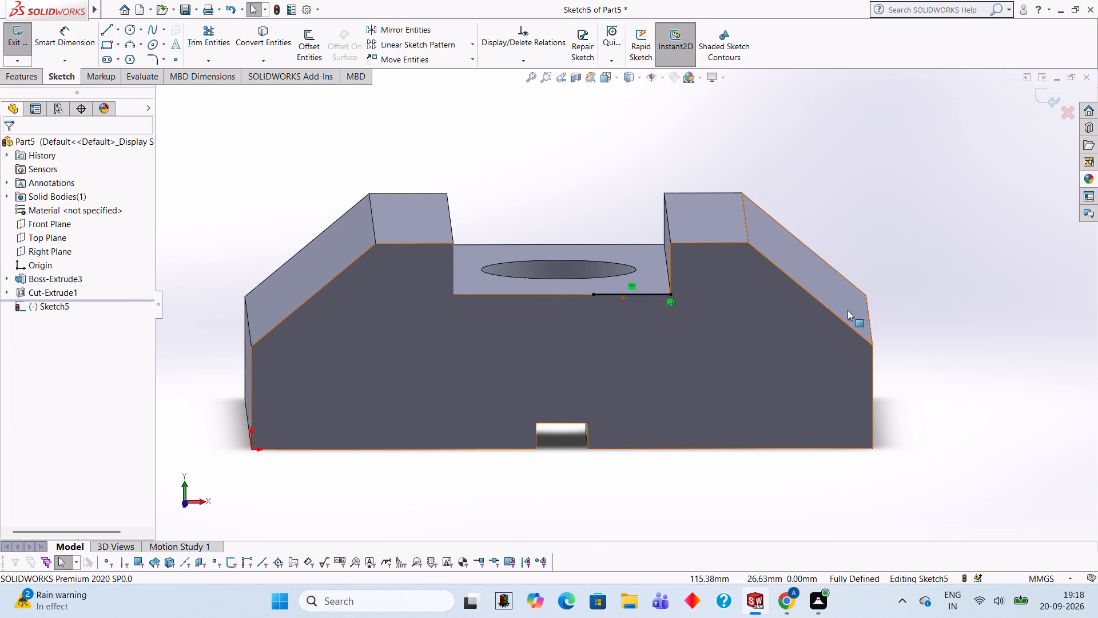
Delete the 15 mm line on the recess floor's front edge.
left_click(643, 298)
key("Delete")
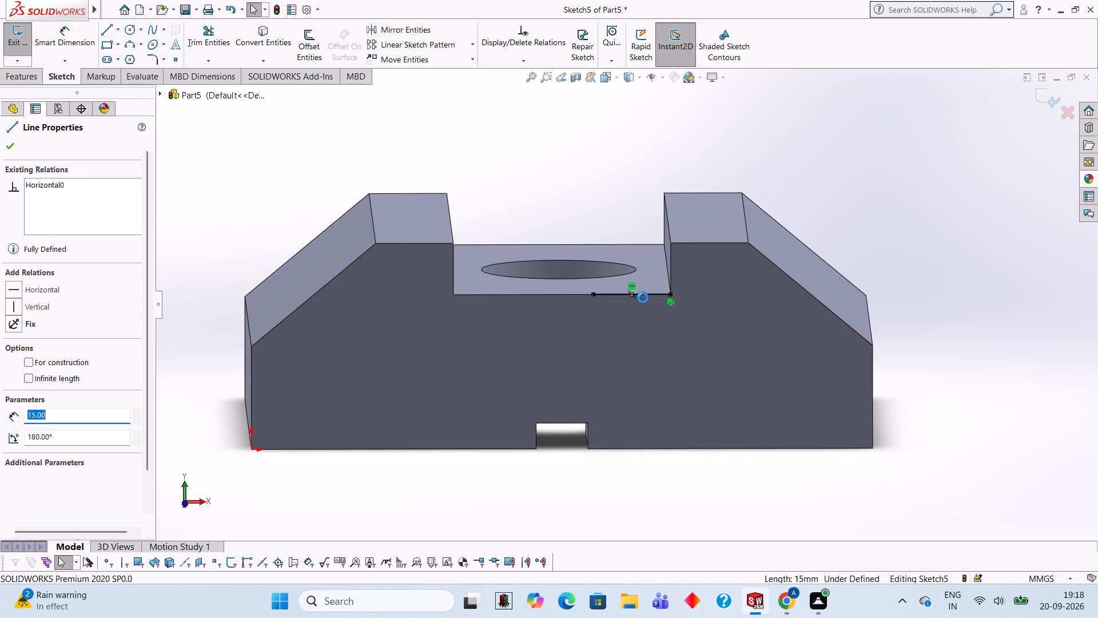
Draw a 6 mm horizontal line along the recess floor's front edge, going right from the edge's midpoint.
left_click(103, 31)
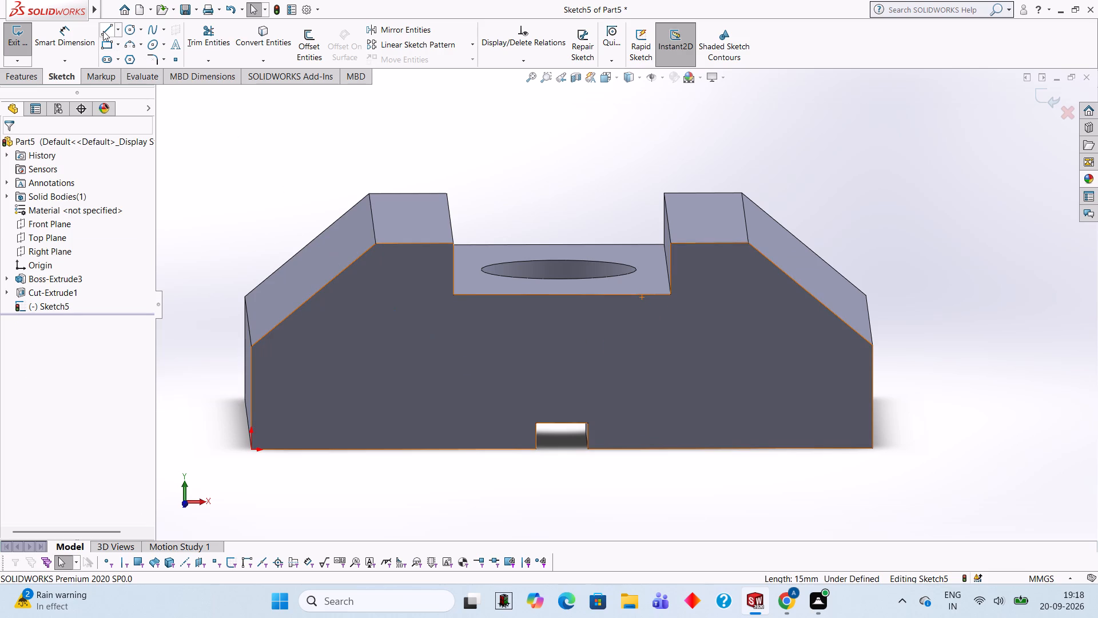
left_click(562, 295)
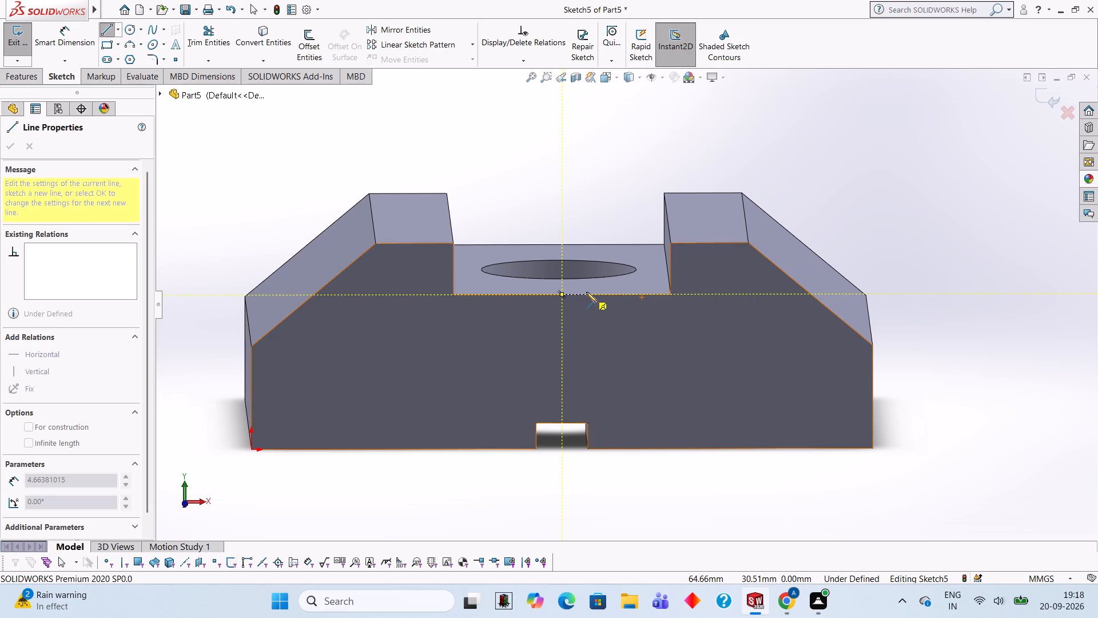
key("6")
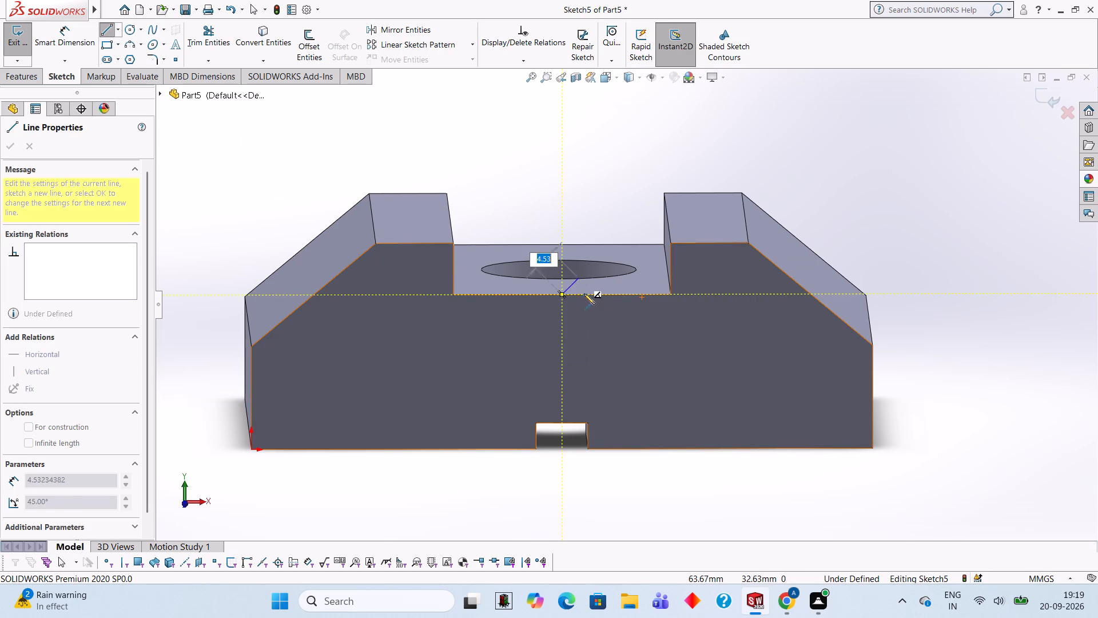
key("6")
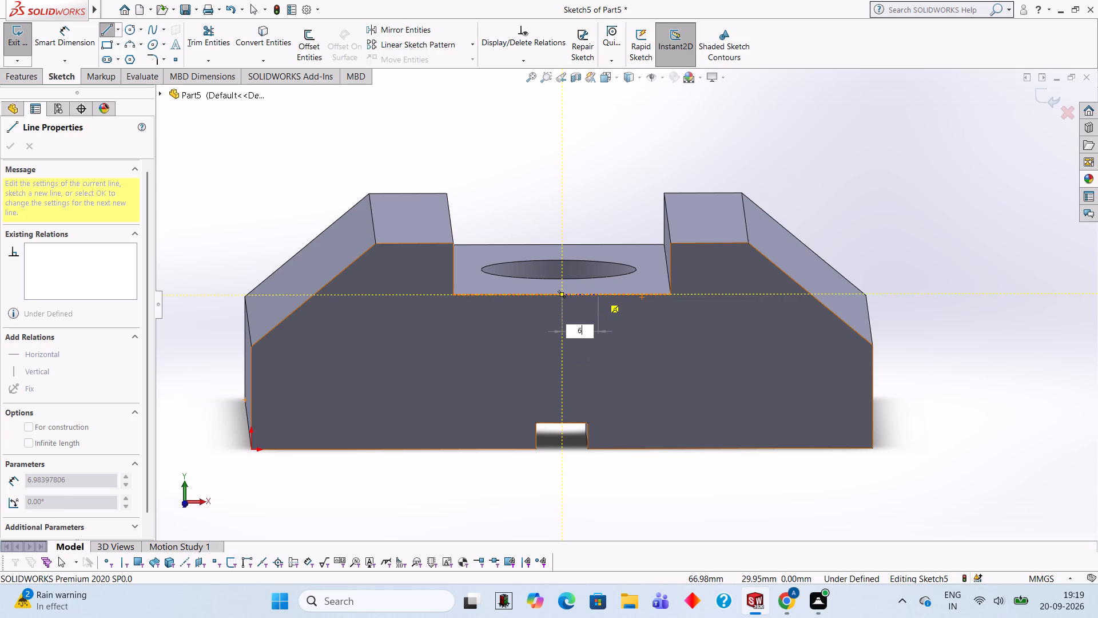
key("Return")
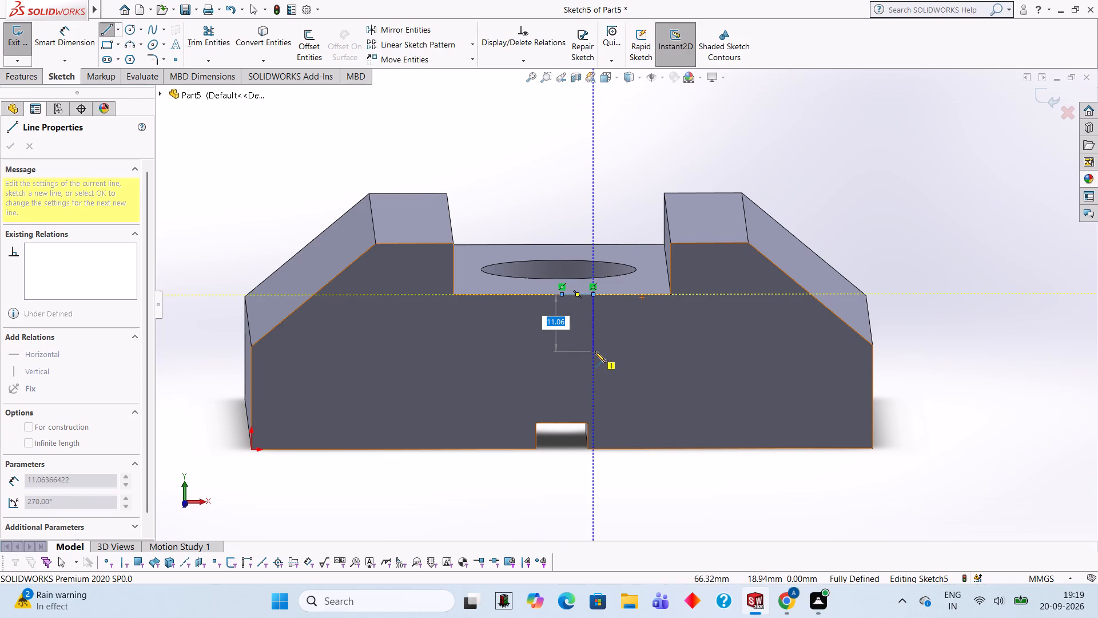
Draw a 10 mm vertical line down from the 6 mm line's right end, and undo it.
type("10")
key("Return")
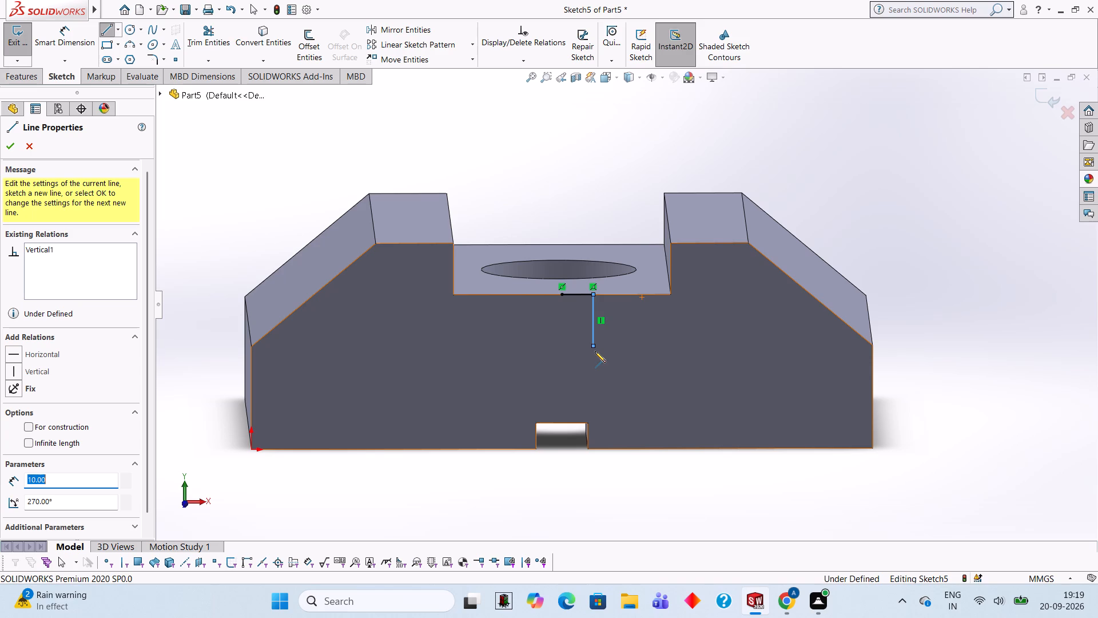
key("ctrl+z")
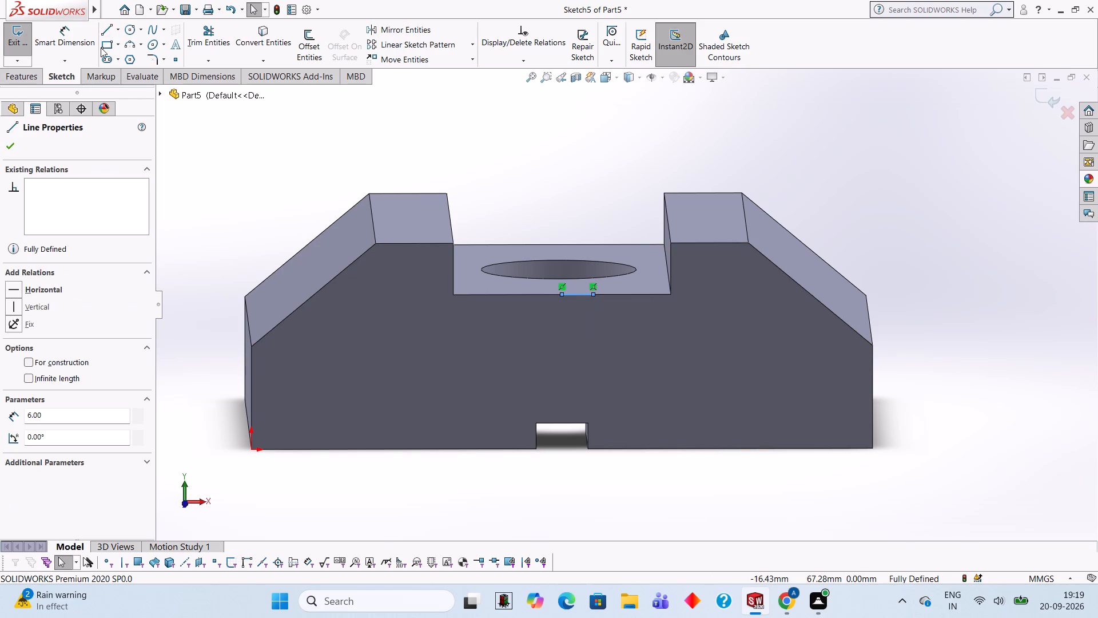
Extend the top line 6 mm left of the midpoint and close a 12 mm by 6 mm rectangle below the recess floor's front edge.
left_click(105, 33)
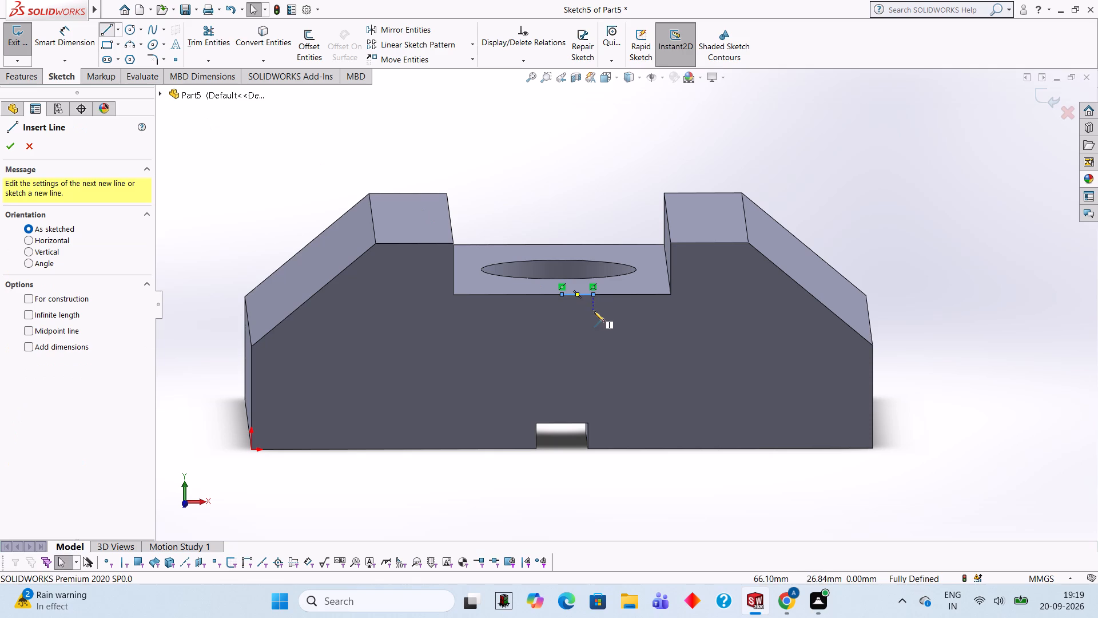
left_click(562, 293)
key("6")
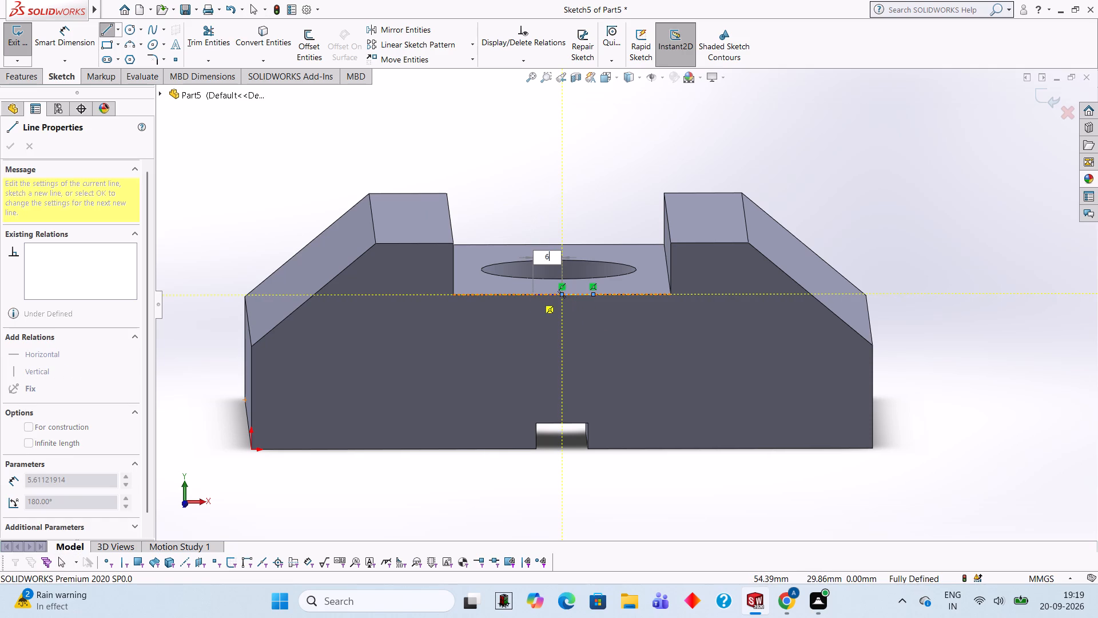
key("Return")
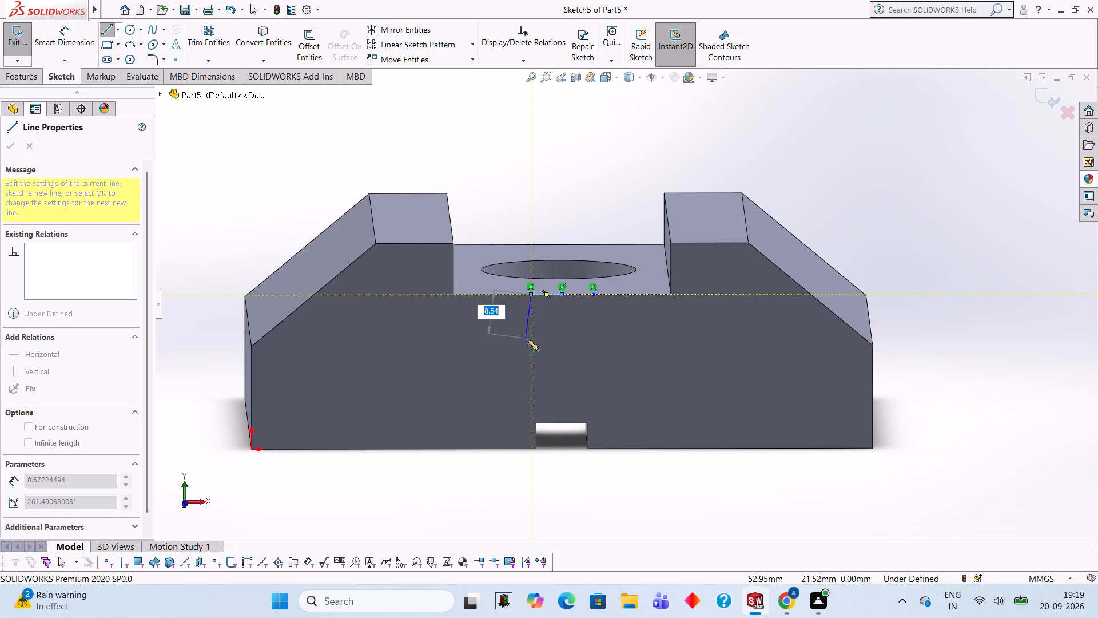
key("6")
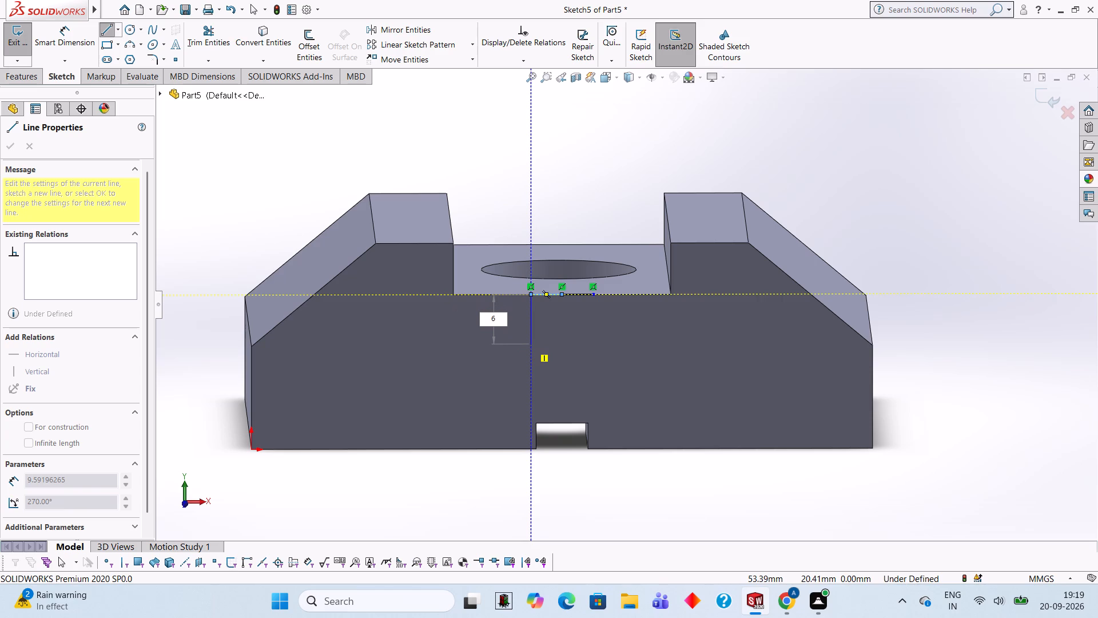
key("Return")
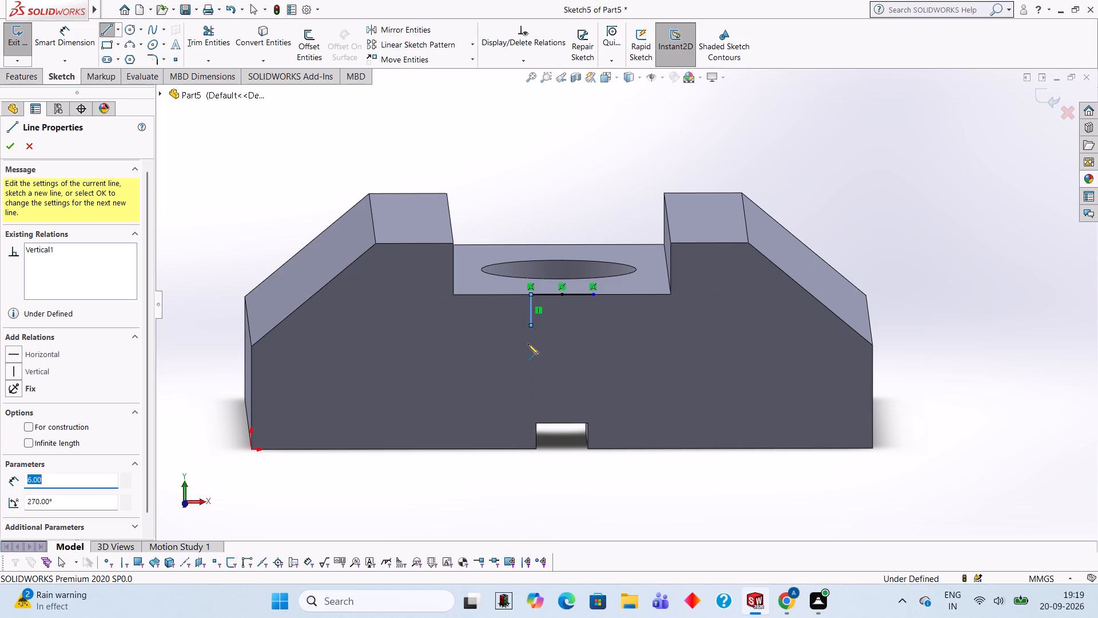
left_click(594, 323)
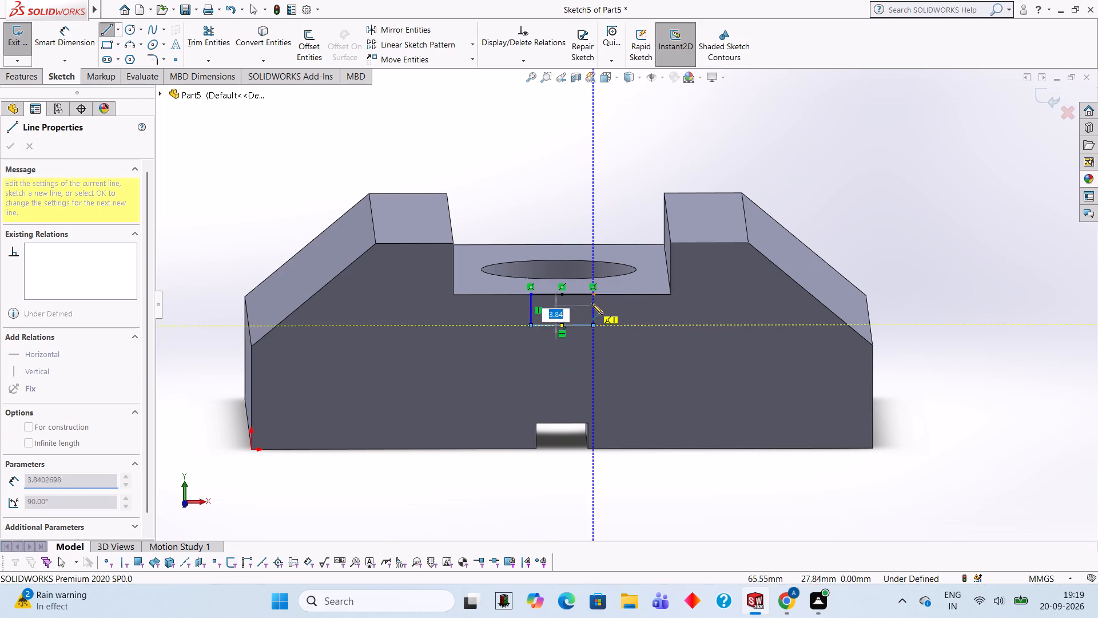
left_click(592, 295)
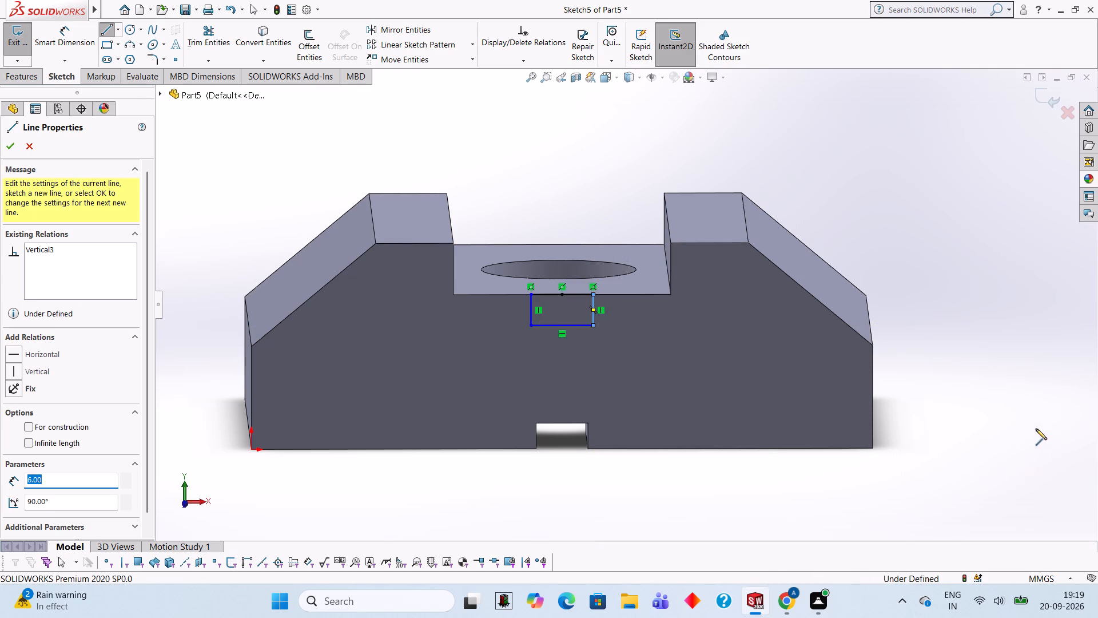
left_click(949, 331)
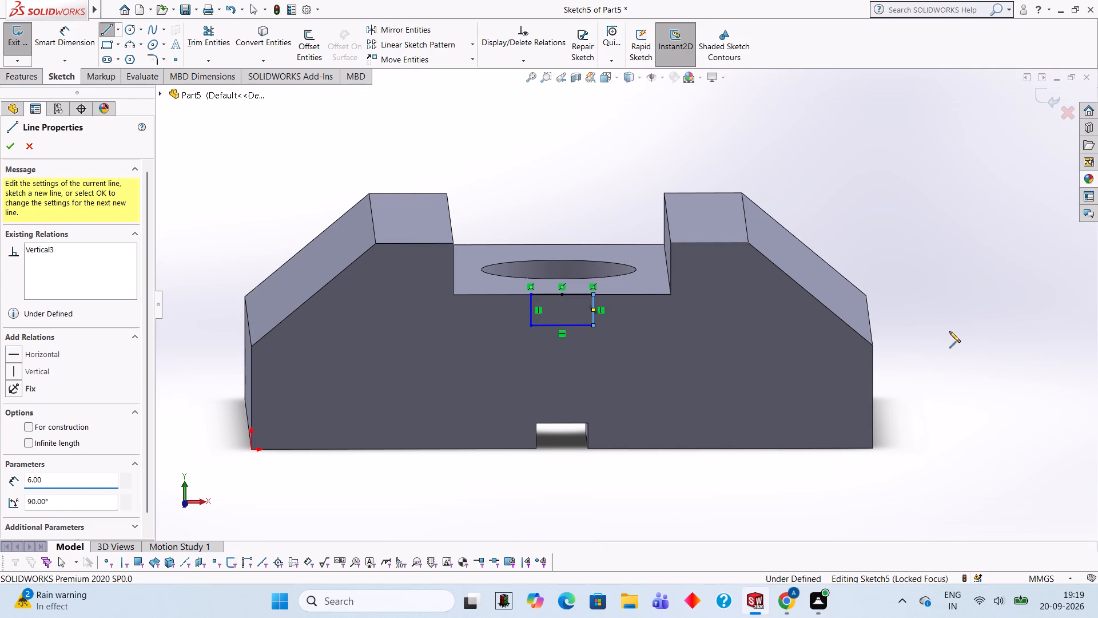
key("Escape")
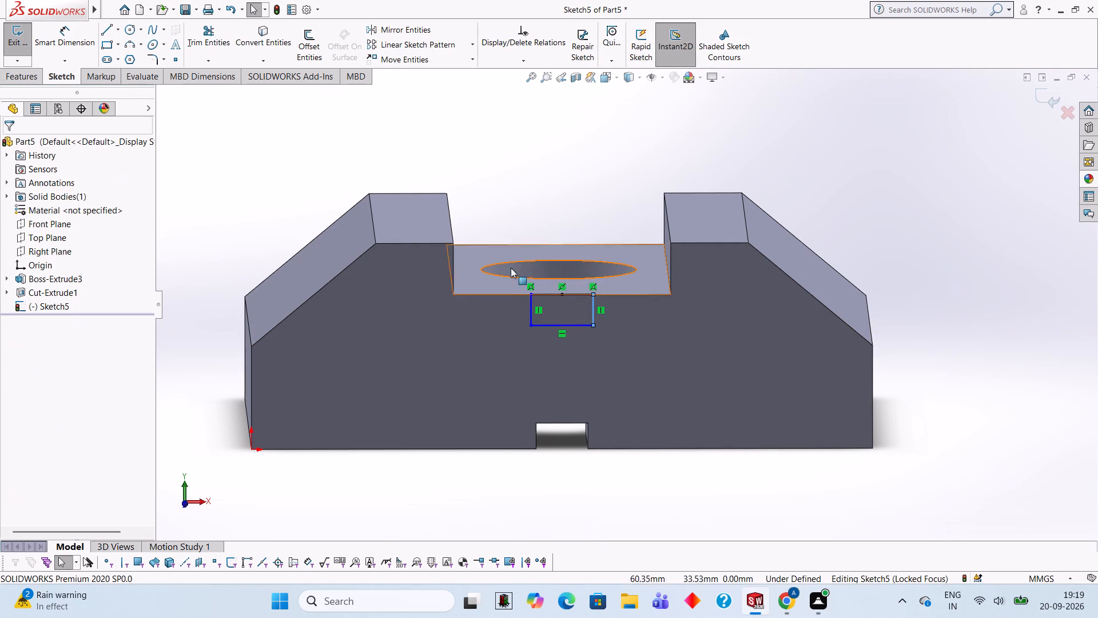
Start a blind extruded cut of the rectangle into the block with a depth of 40 mm.
left_click(26, 80)
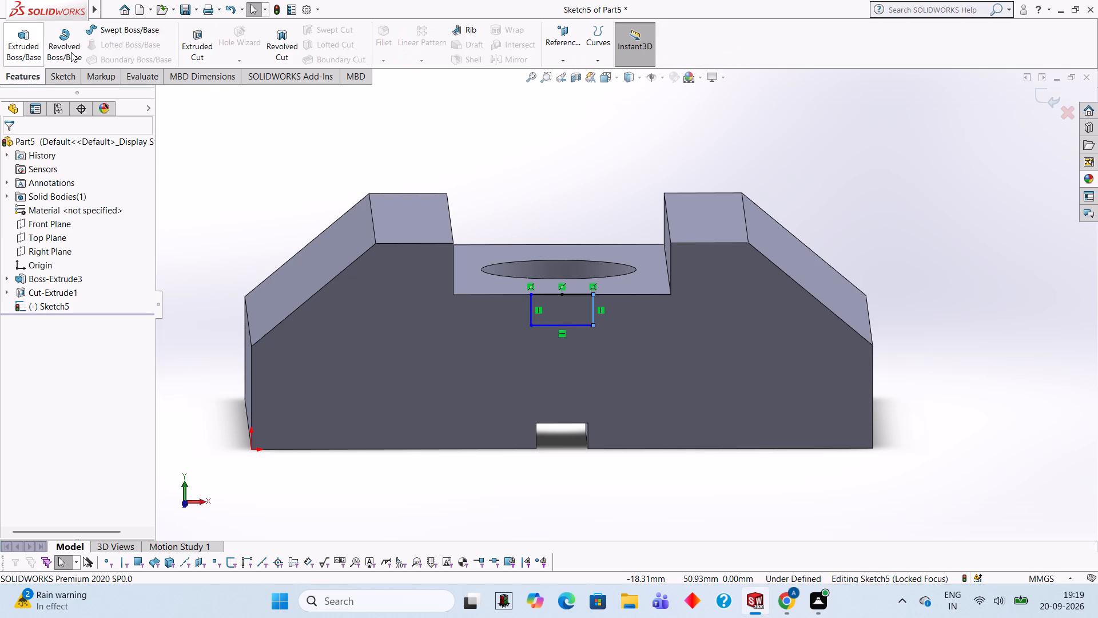
left_click(192, 53)
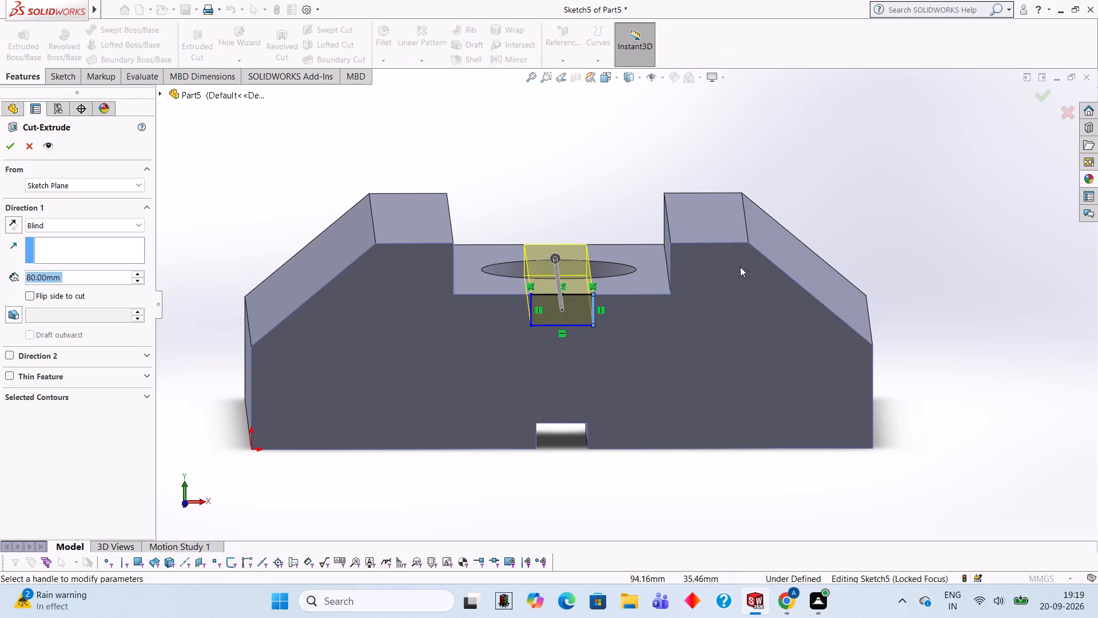
middle_click_drag(854, 183, 821, 230)
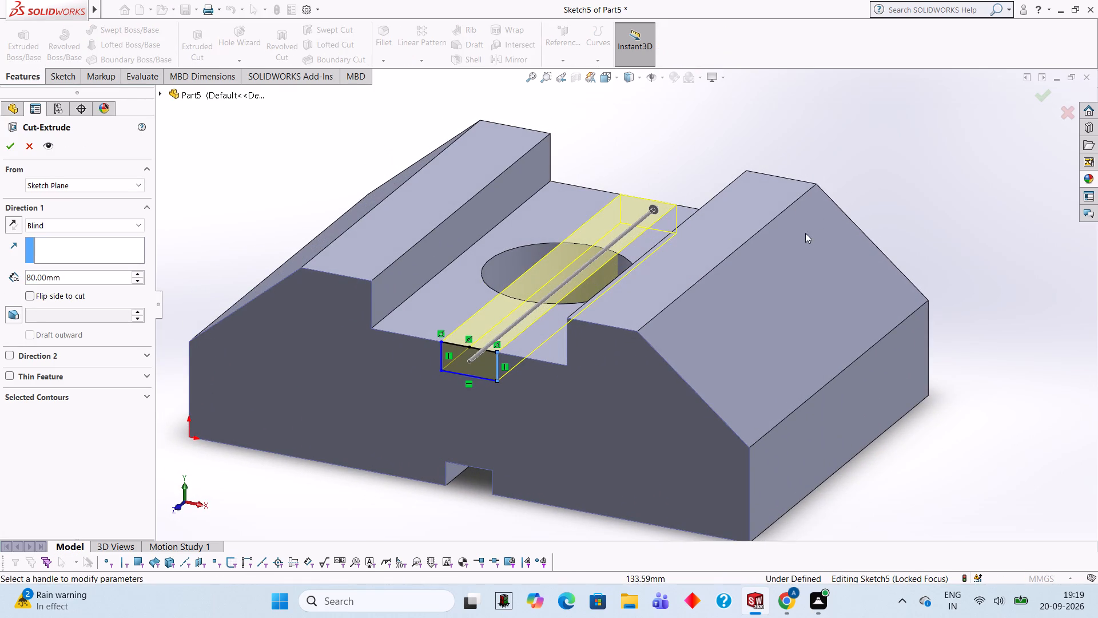
left_click(85, 278)
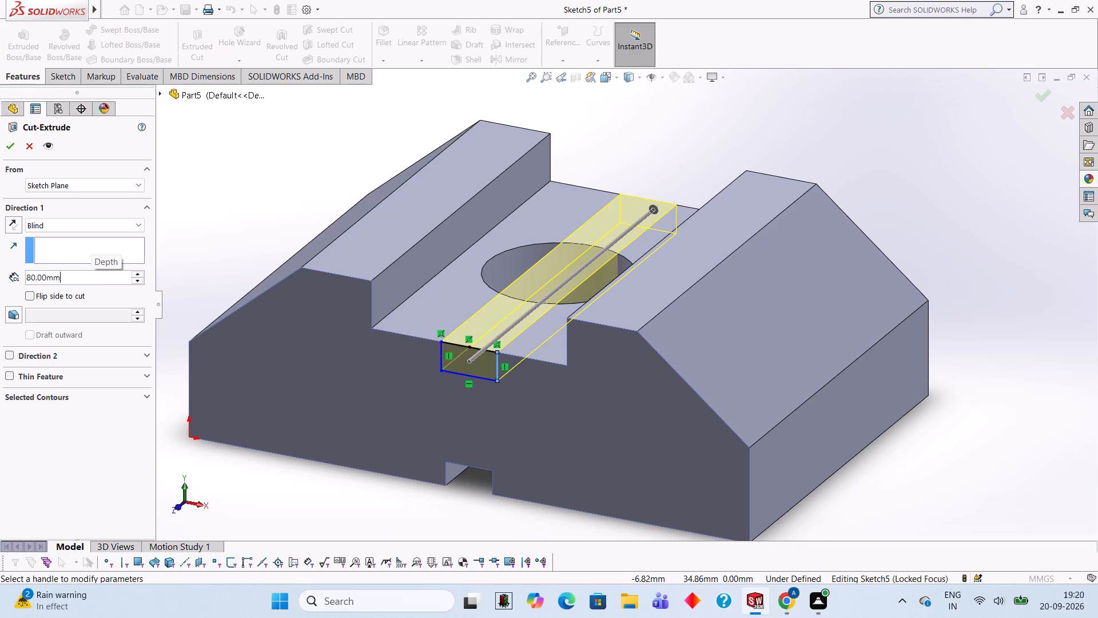
key("BackSpace")
key("BackSpace")
key("BackSpace")
key("BackSpace")
key("BackSpace")
key("BackSpace")
key("BackSpace")
key("BackSpace")
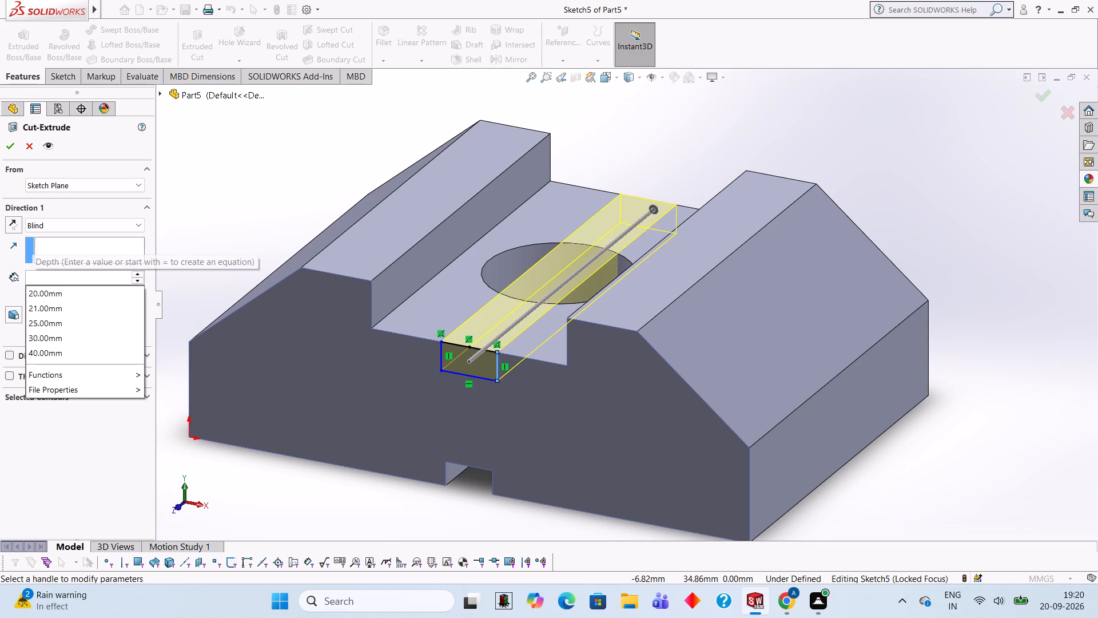
type("40")
key("Return")
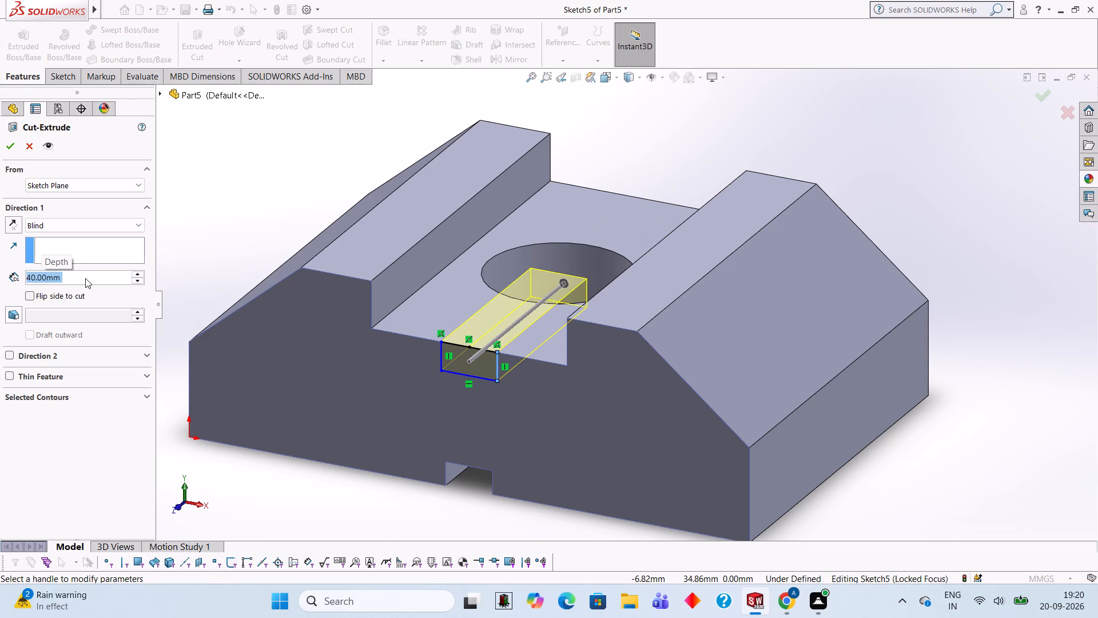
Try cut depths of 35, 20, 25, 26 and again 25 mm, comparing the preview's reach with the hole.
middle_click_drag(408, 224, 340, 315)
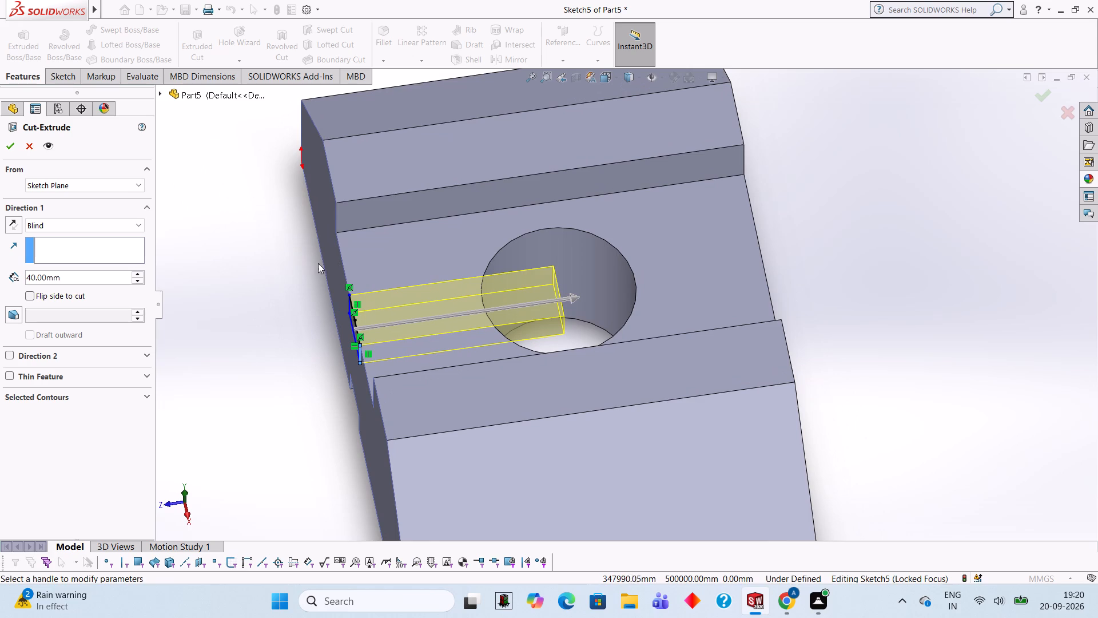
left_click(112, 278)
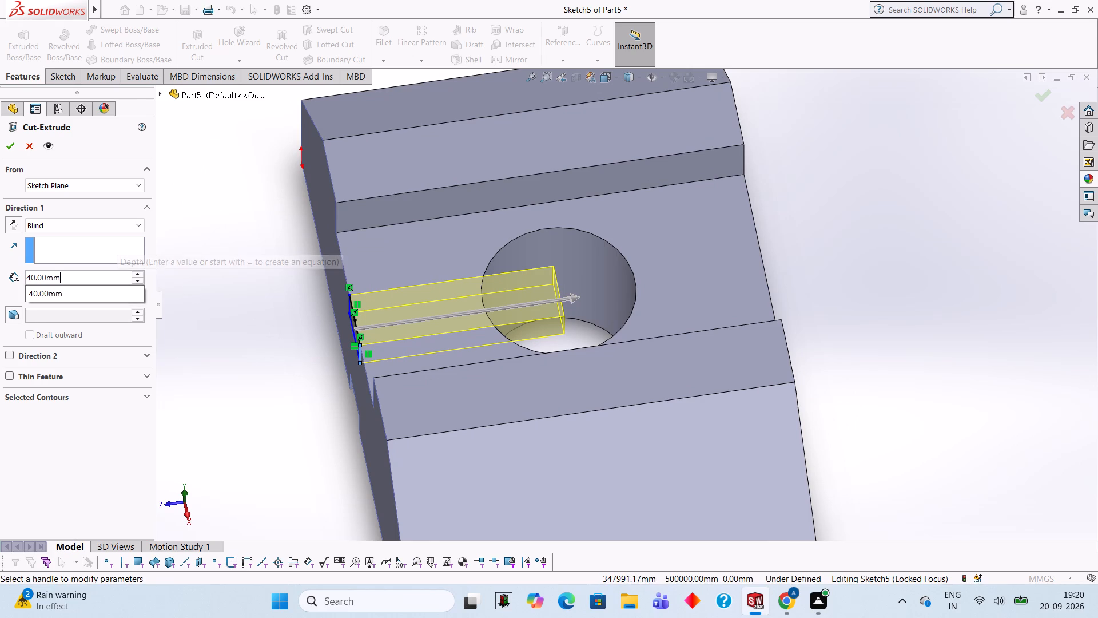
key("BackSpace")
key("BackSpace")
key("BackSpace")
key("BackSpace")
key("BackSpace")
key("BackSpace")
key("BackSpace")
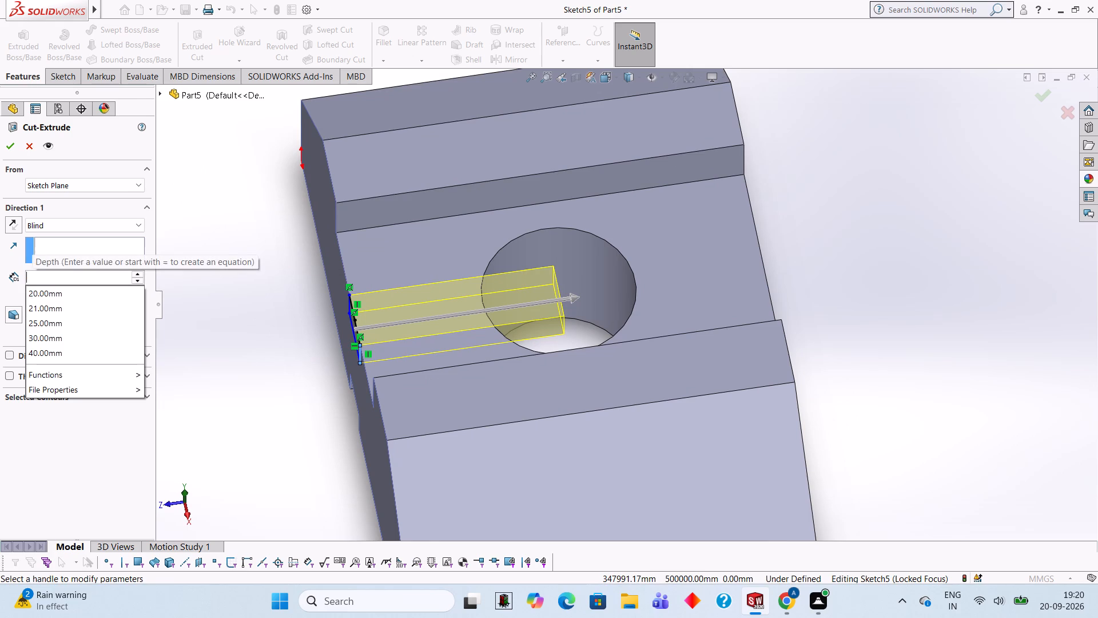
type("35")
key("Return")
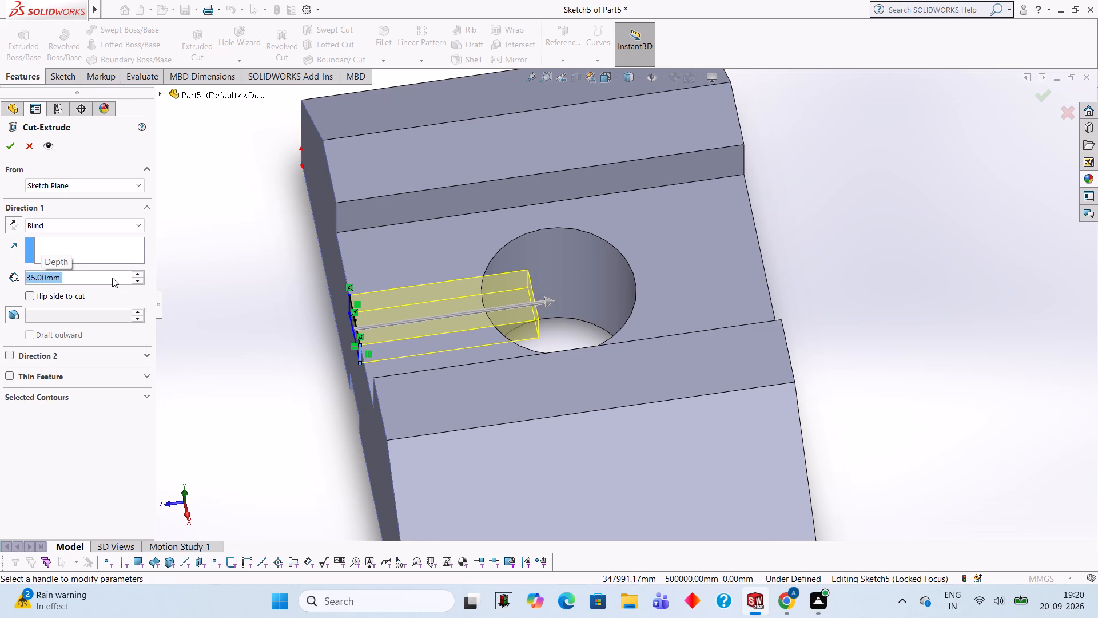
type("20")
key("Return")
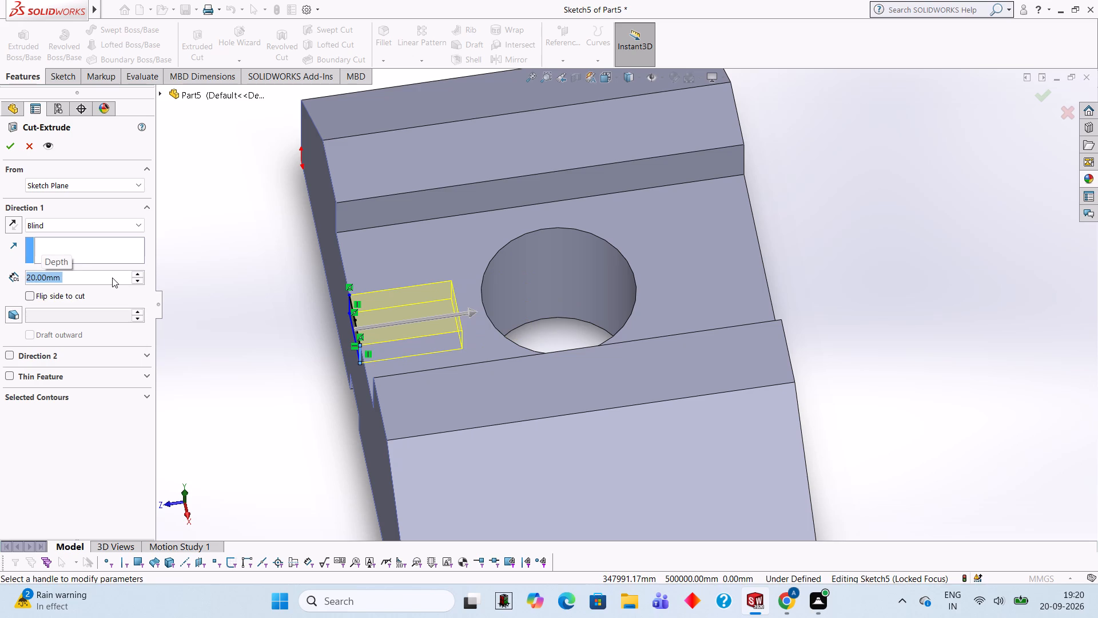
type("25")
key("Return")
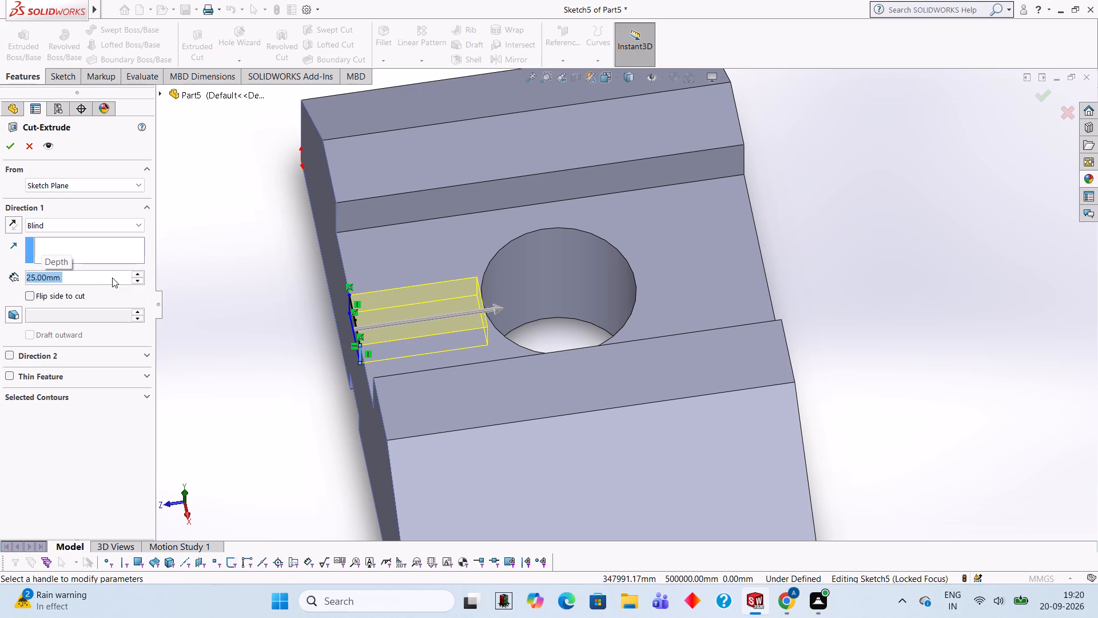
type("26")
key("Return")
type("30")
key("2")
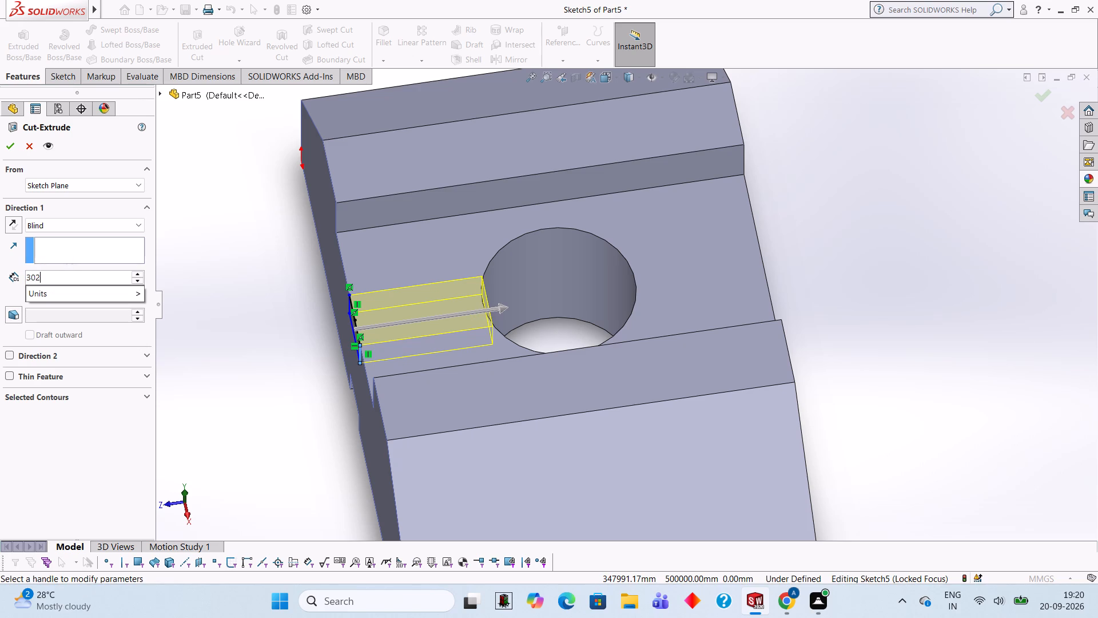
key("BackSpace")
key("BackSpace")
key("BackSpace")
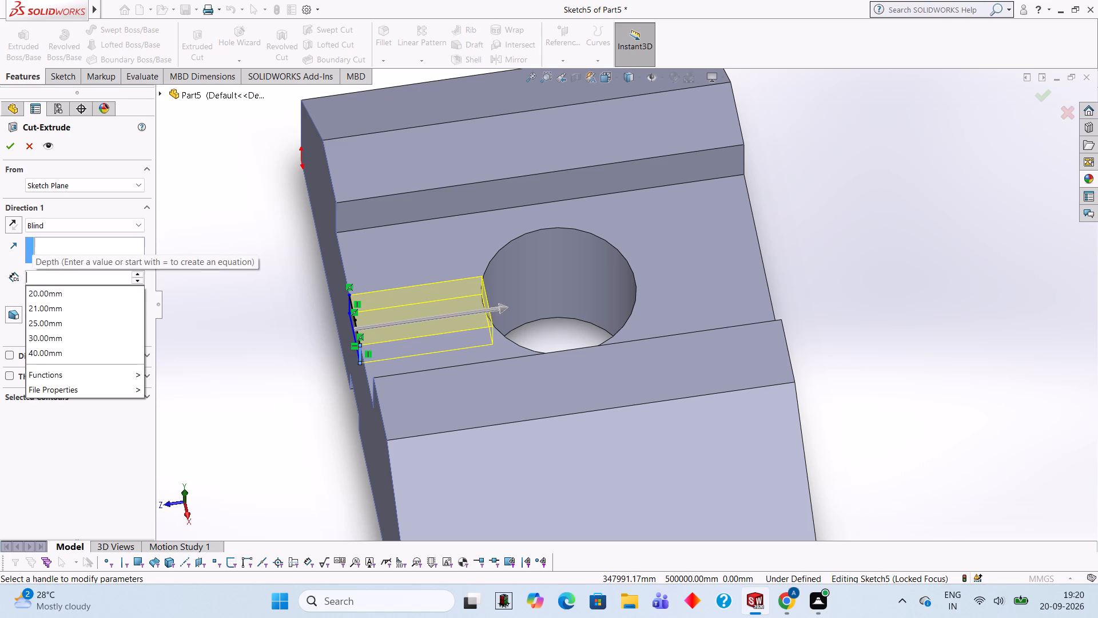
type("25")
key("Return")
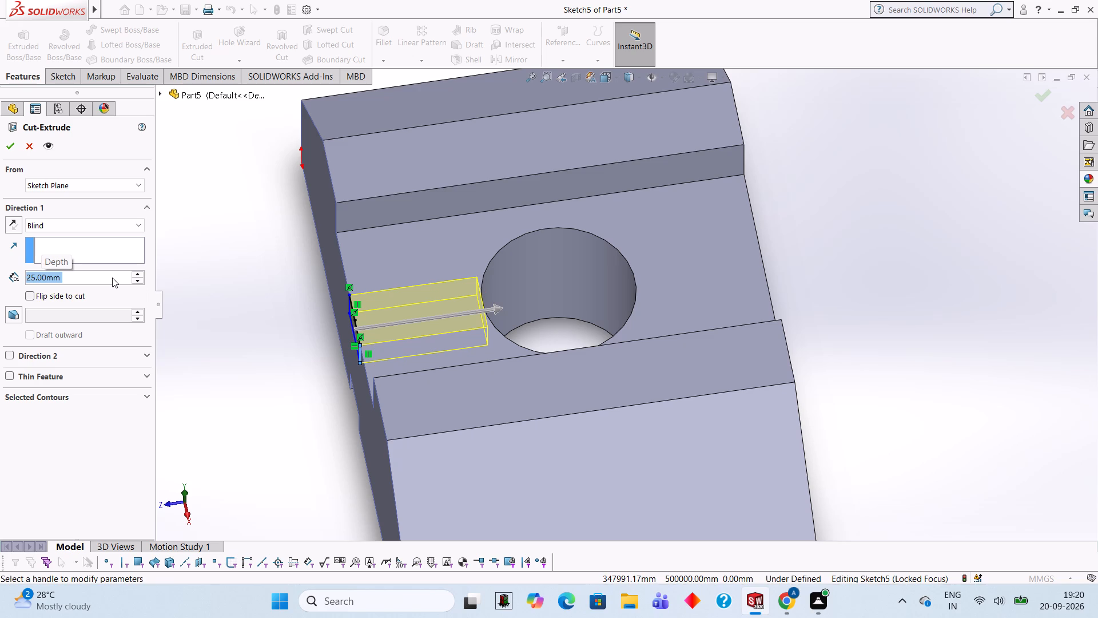
Set the cut depth to 30 mm and finish the slot from the front face into the hole.
type("30")
key("Return")
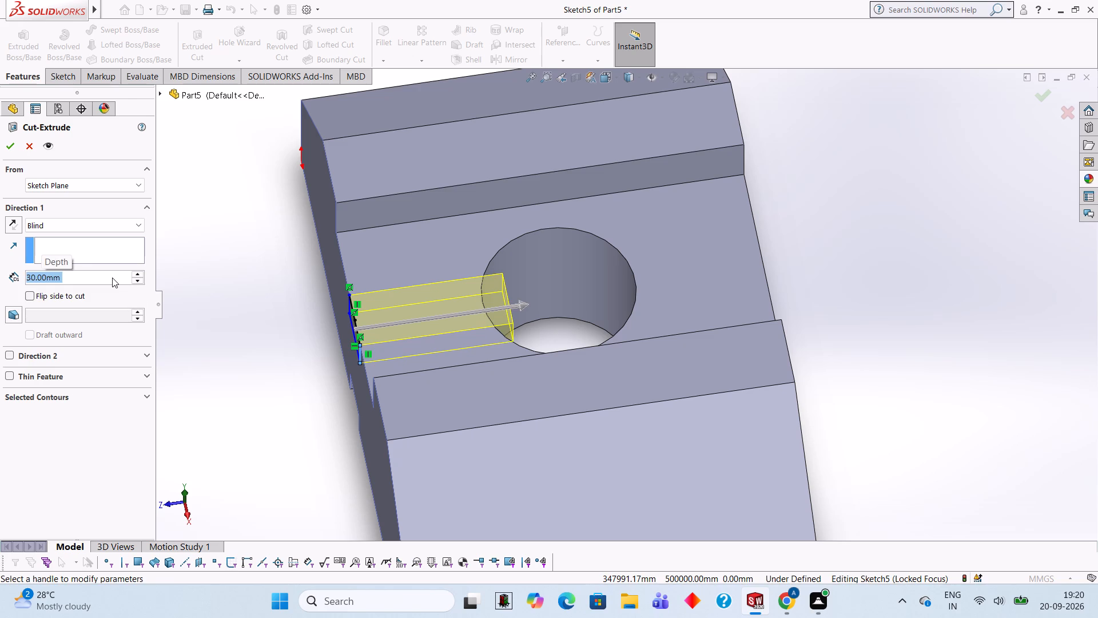
left_click(9, 136)
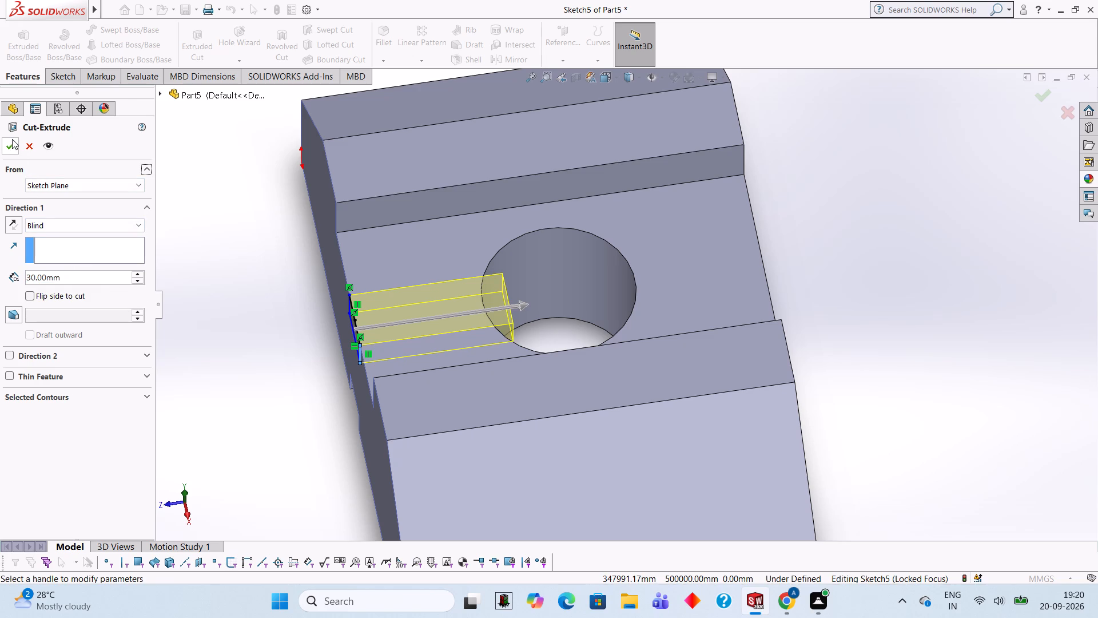
left_click(16, 140)
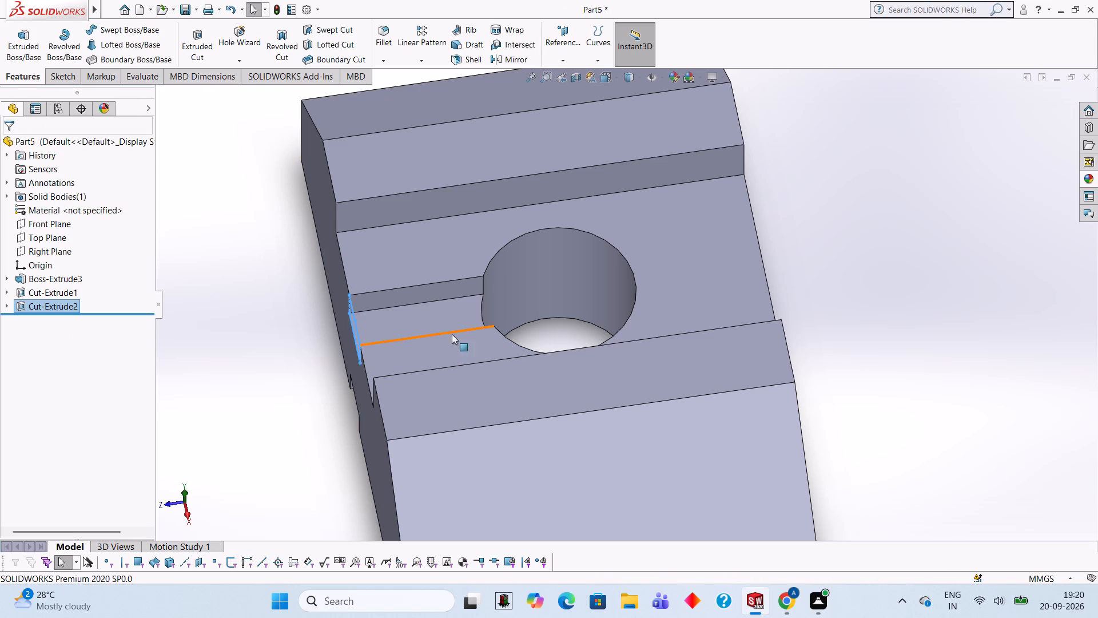
Examine the whole block with the slot leading from the front face to the hole.
middle_click_drag(436, 299, 502, 243)
left_click(977, 308)
scroll(905, 319, "up", 2)
scroll(918, 328, "down", 2)
middle_click_drag(888, 347, 882, 314)
scroll(881, 314, "up", 3)
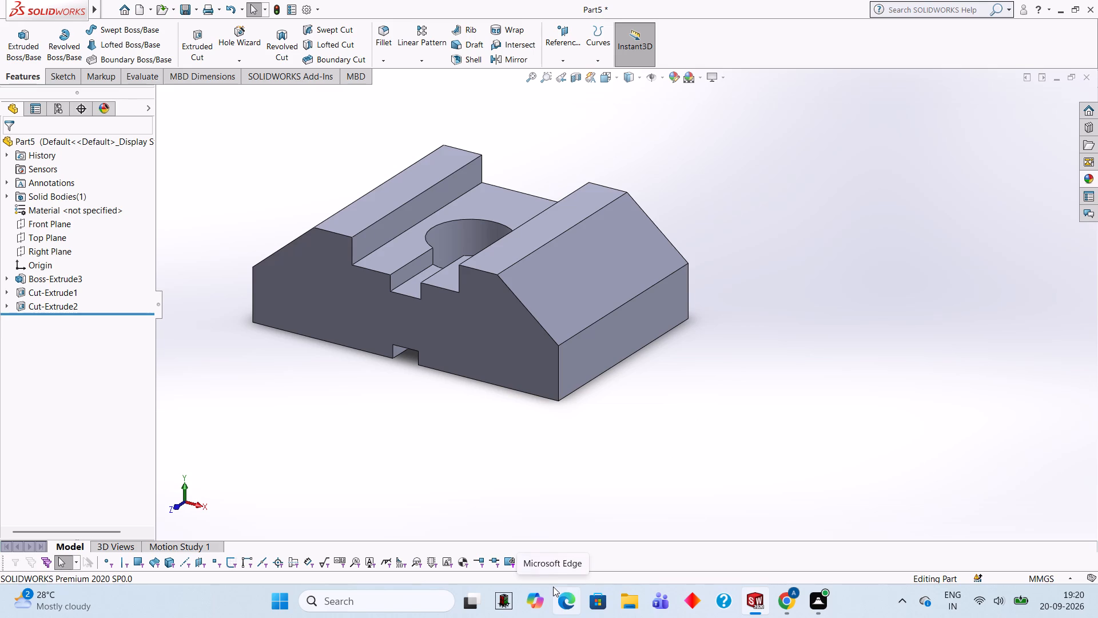
Undo the slot cut and delete the lower line and both side lines of its rectangle, keeping the top line.
scroll(561, 511, "up", 1)
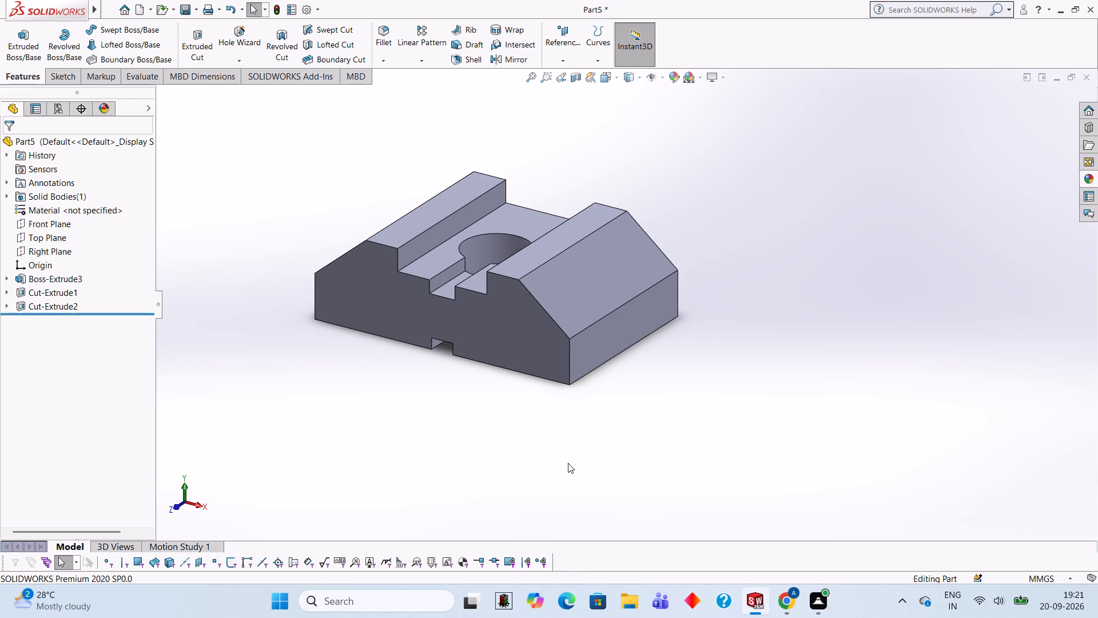
key("ctrl+z")
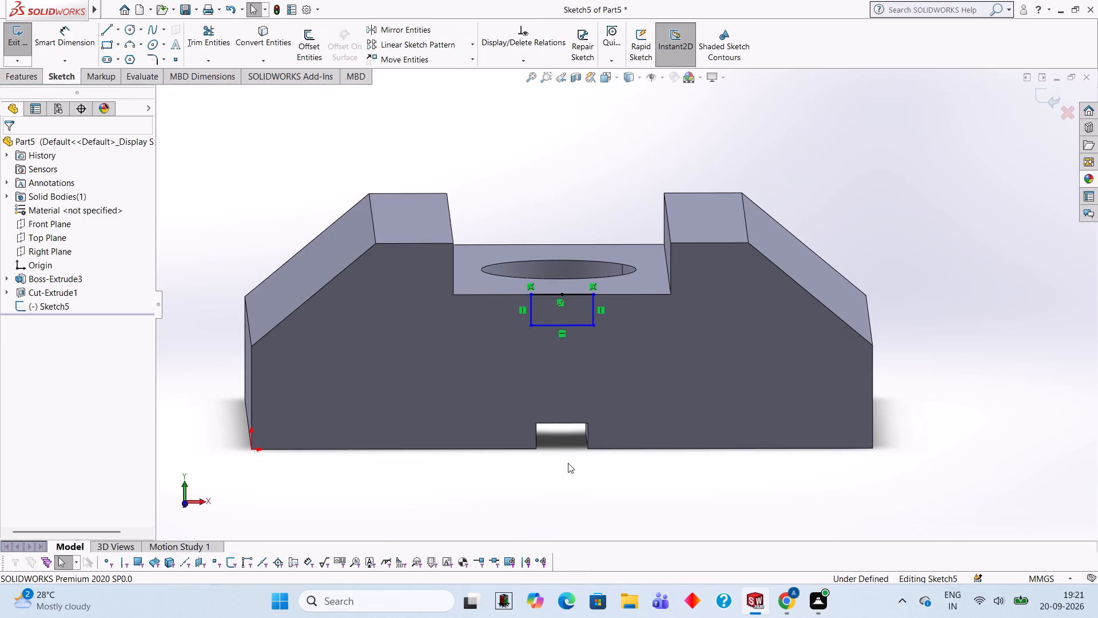
left_click(572, 326)
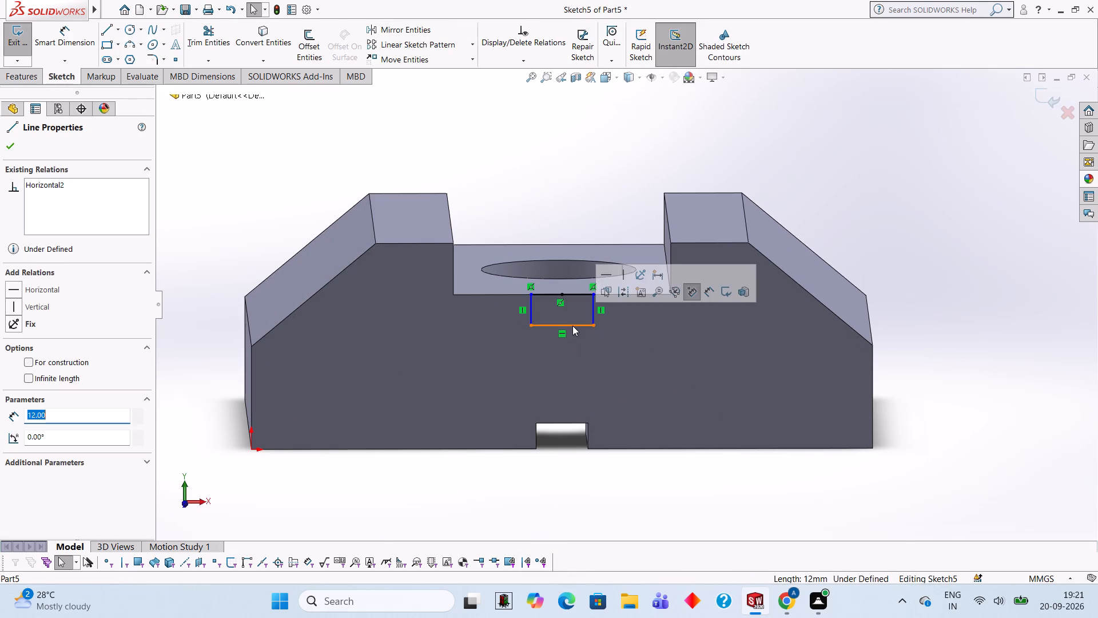
key("Delete")
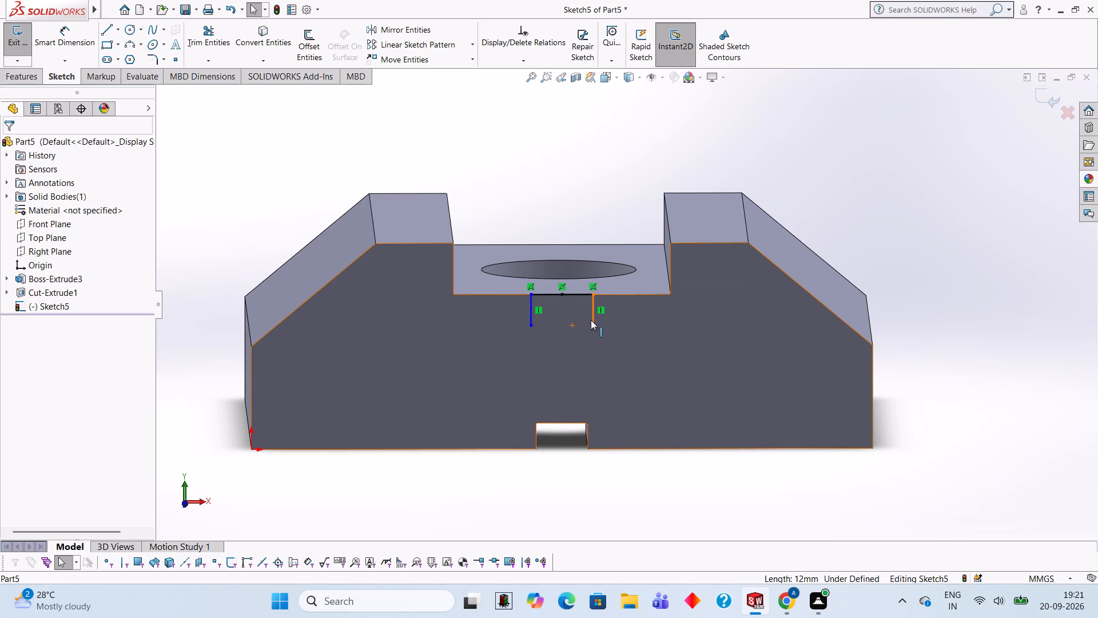
left_click(591, 320)
key("Delete")
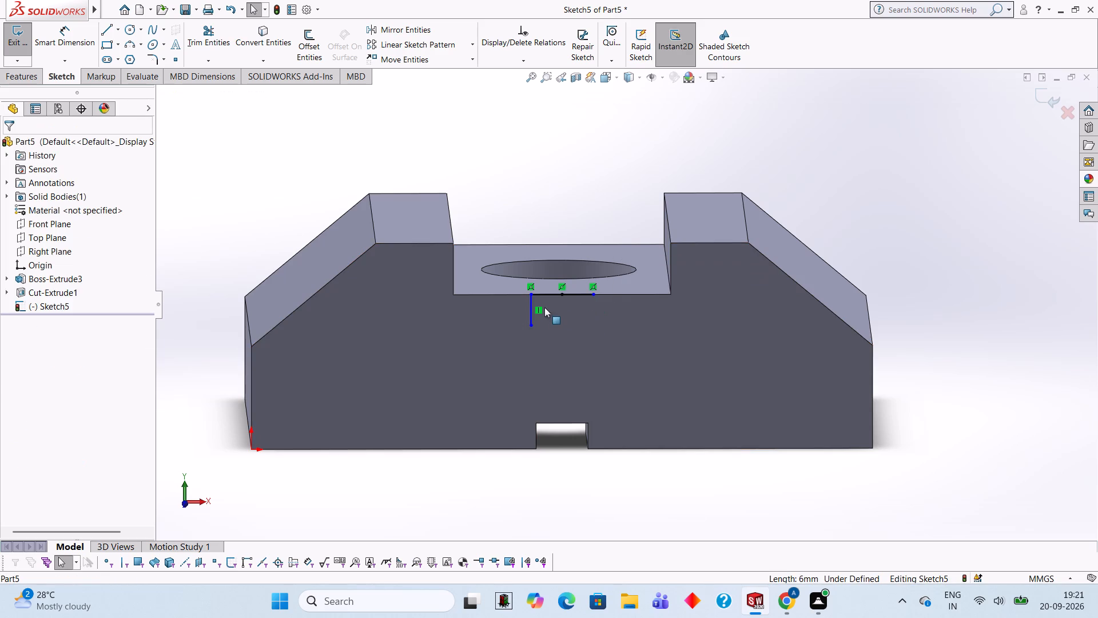
left_click(531, 307)
key("Delete")
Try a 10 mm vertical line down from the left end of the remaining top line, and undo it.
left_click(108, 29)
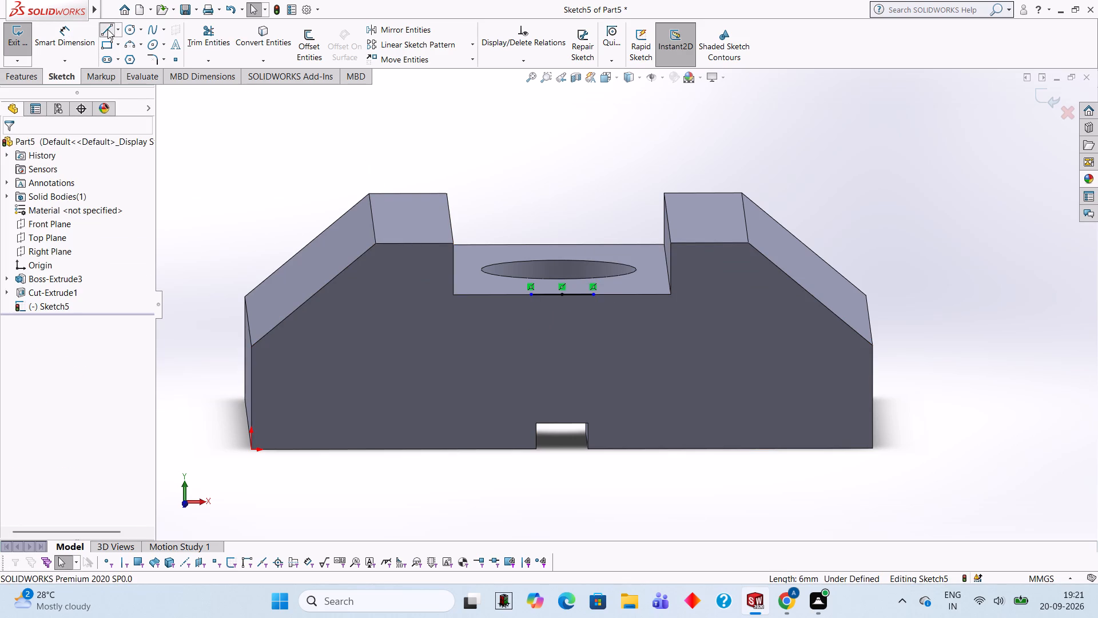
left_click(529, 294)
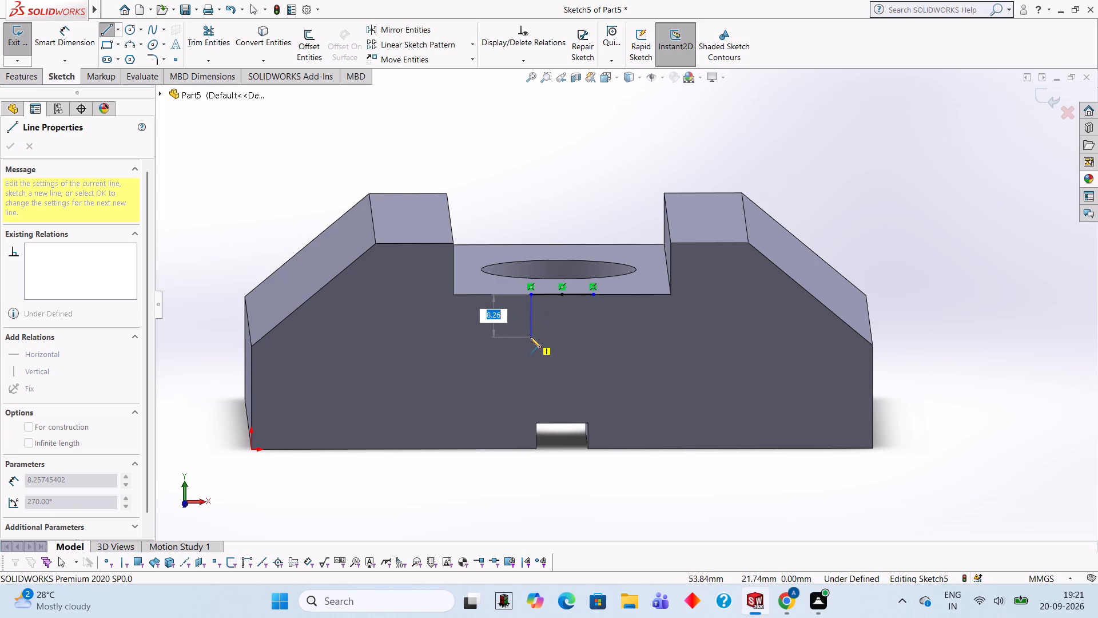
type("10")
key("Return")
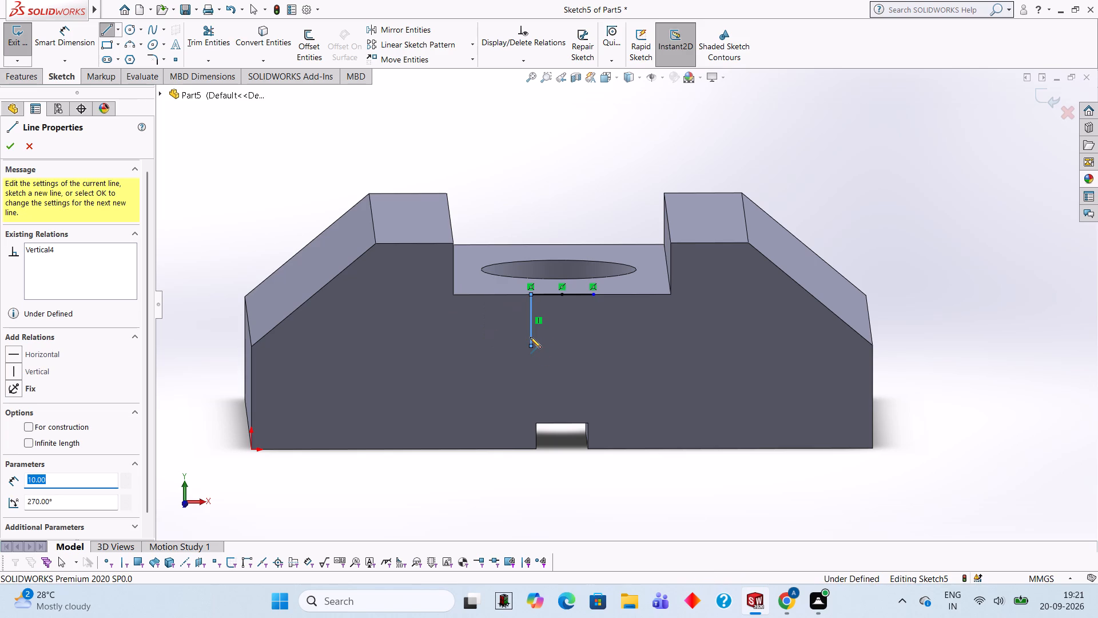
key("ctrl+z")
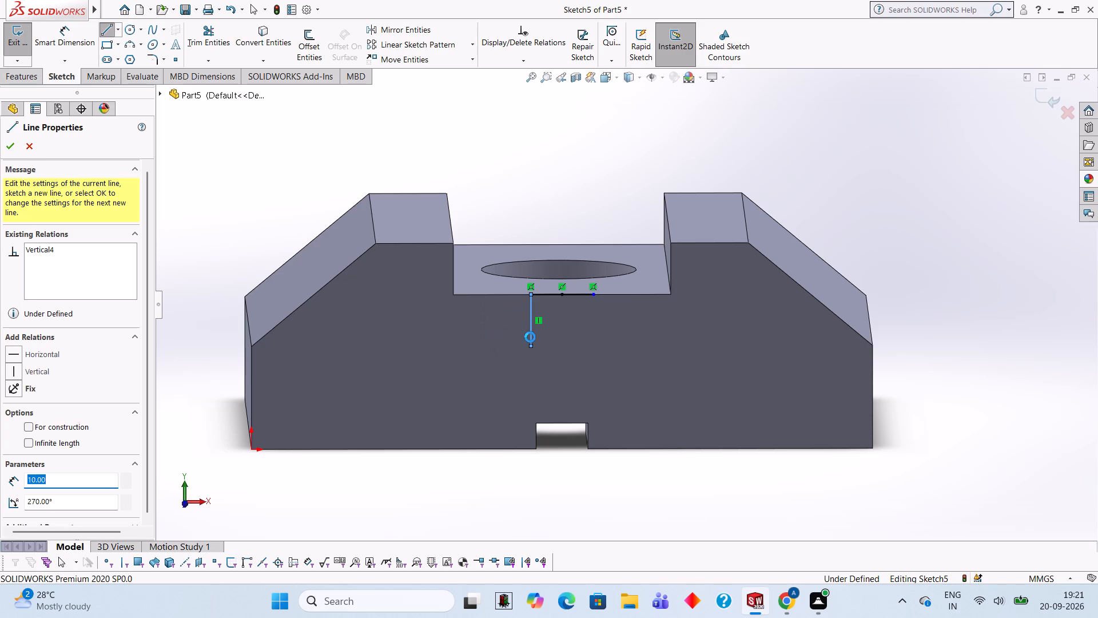
Redraw the slot profile with lines 8 mm down from the top line's left end, 12 mm across and back up to close.
left_click(104, 29)
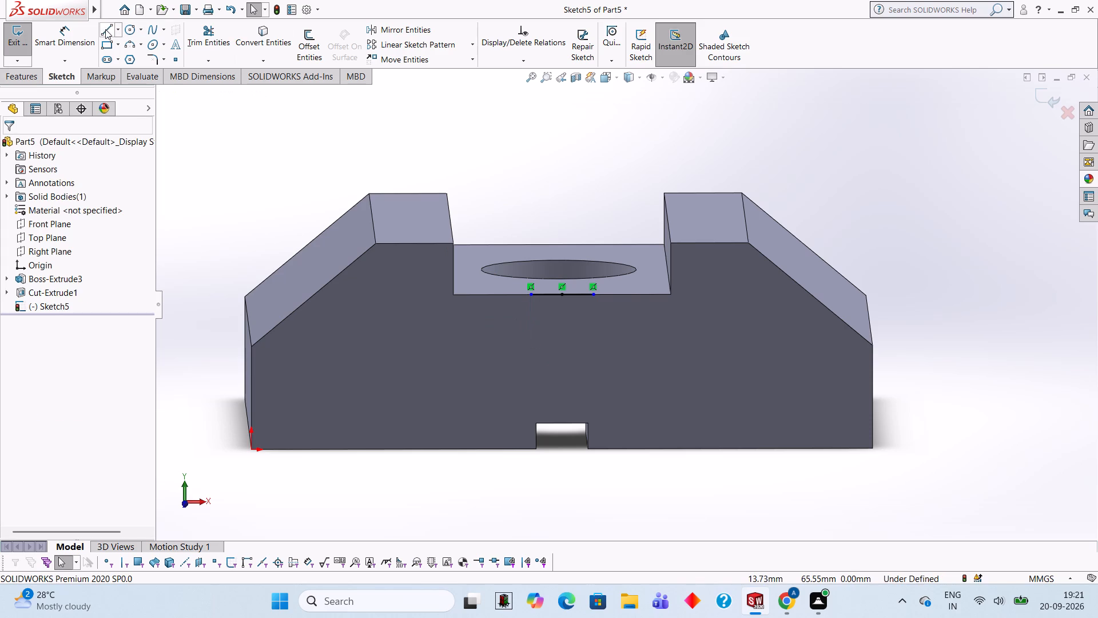
left_click(531, 295)
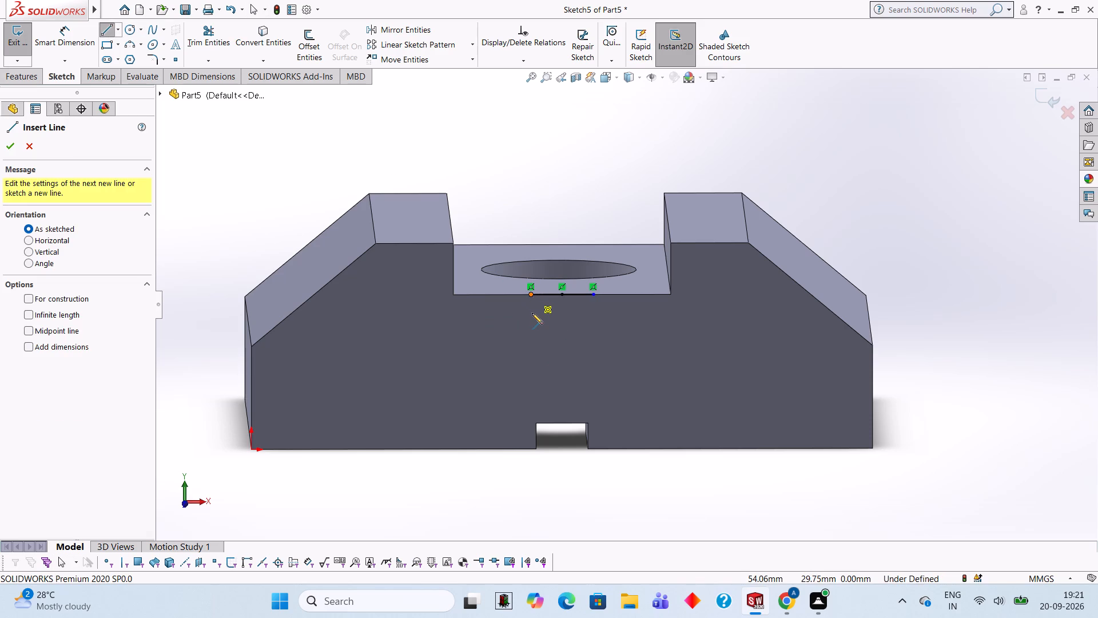
key("8")
key("Return")
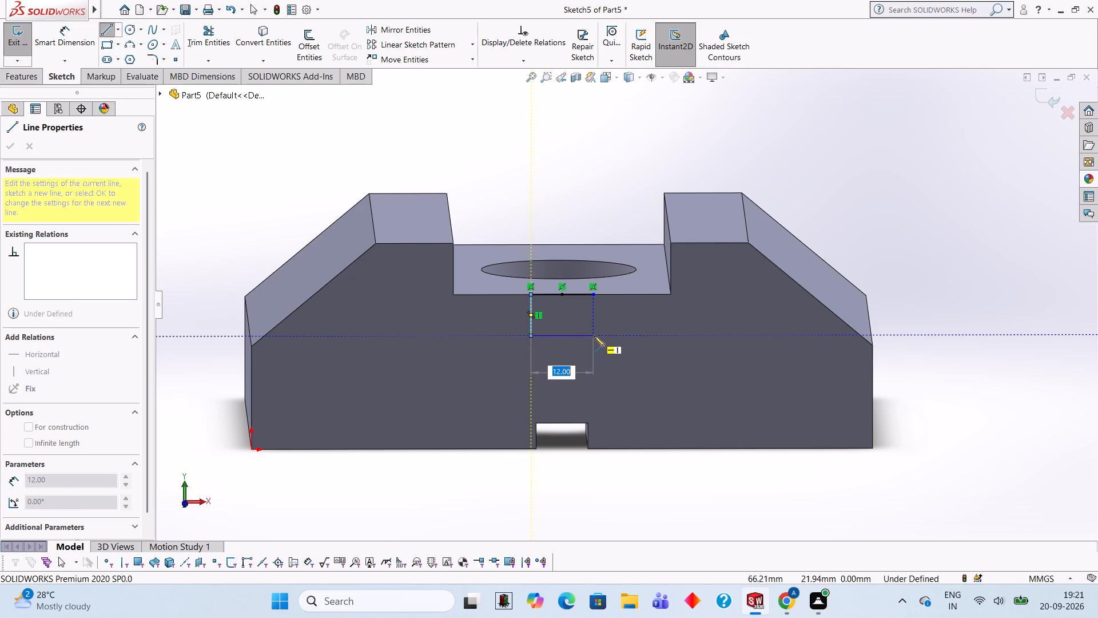
left_click(594, 336)
left_click(592, 296)
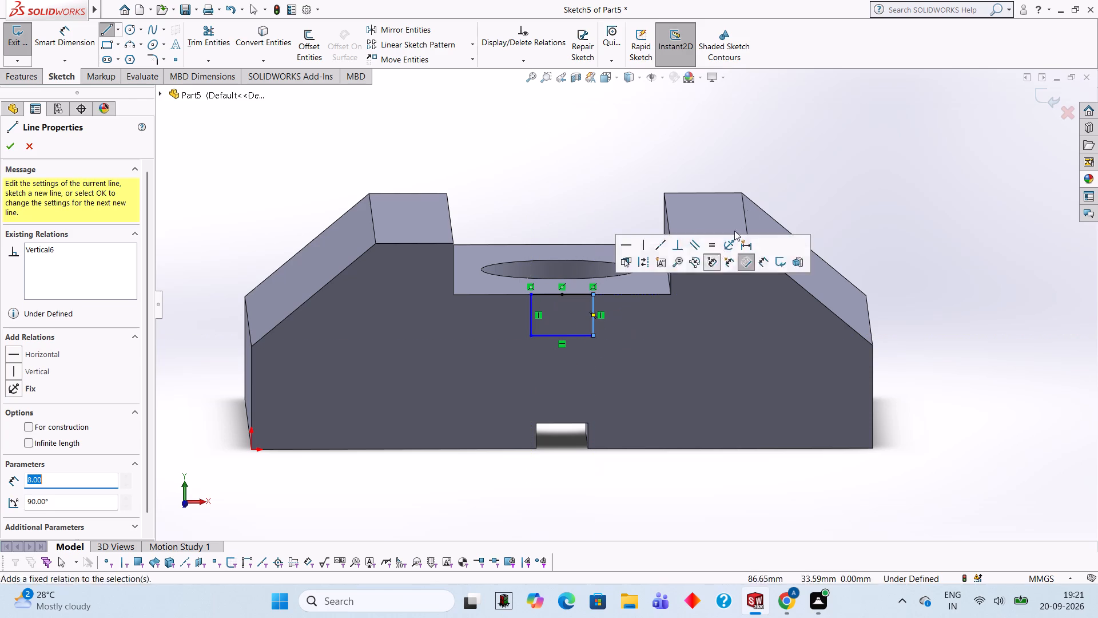
Cut the 12 by 8 mm profile into the block with a blind extruded cut 30 mm deep.
left_click(35, 76)
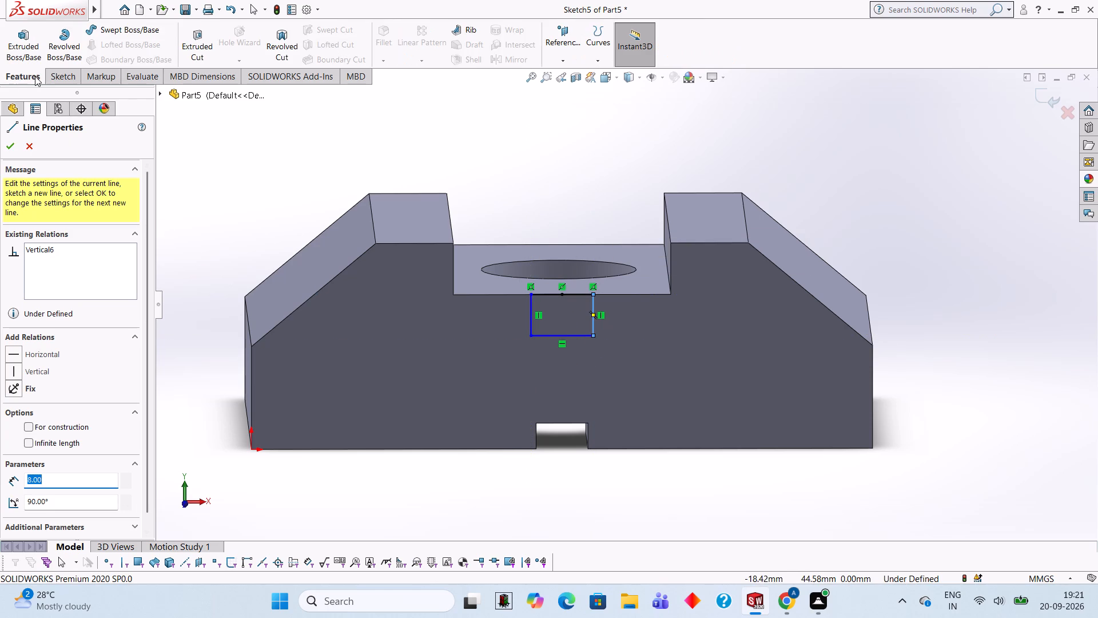
left_click(198, 56)
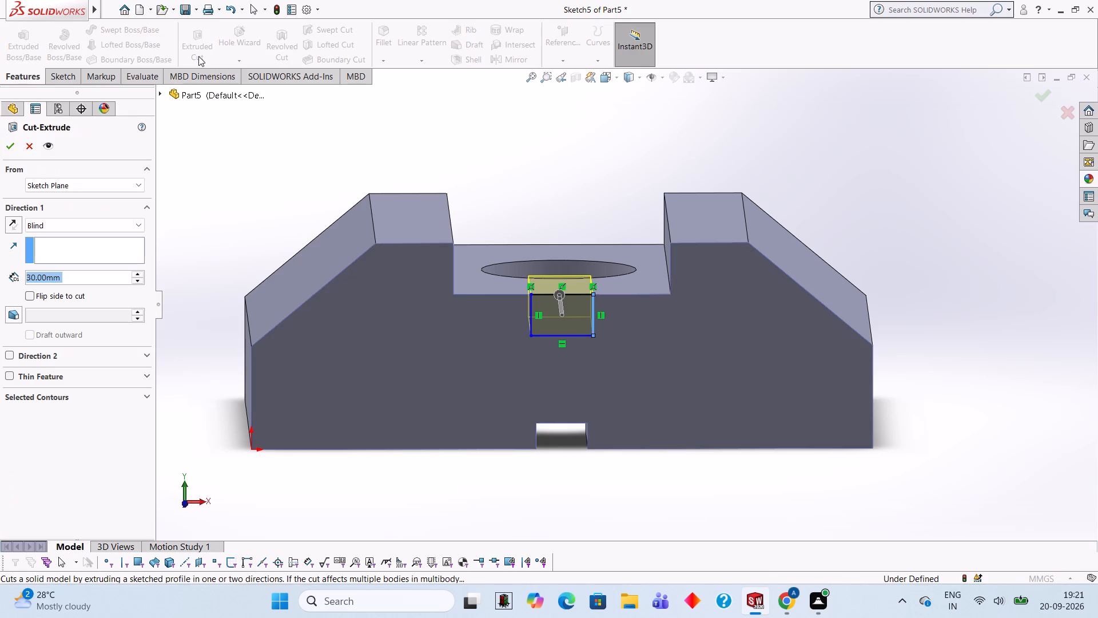
left_click(10, 149)
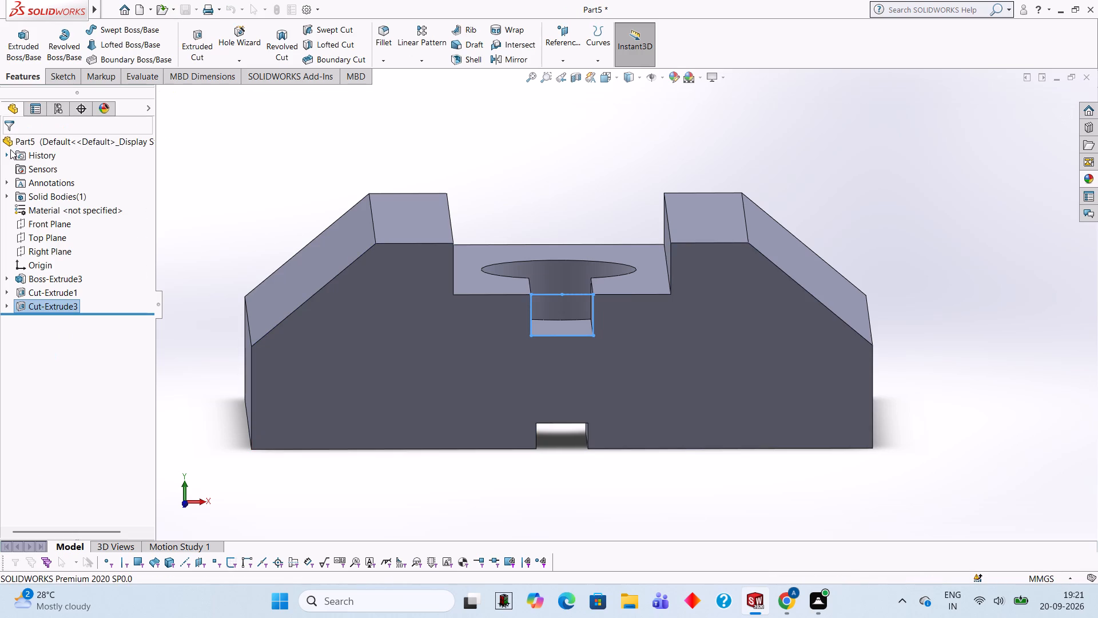
Examine the block from several angles, checking the deepened slot and the vertical side faces.
left_click(948, 328)
middle_click_drag(948, 327, 890, 358)
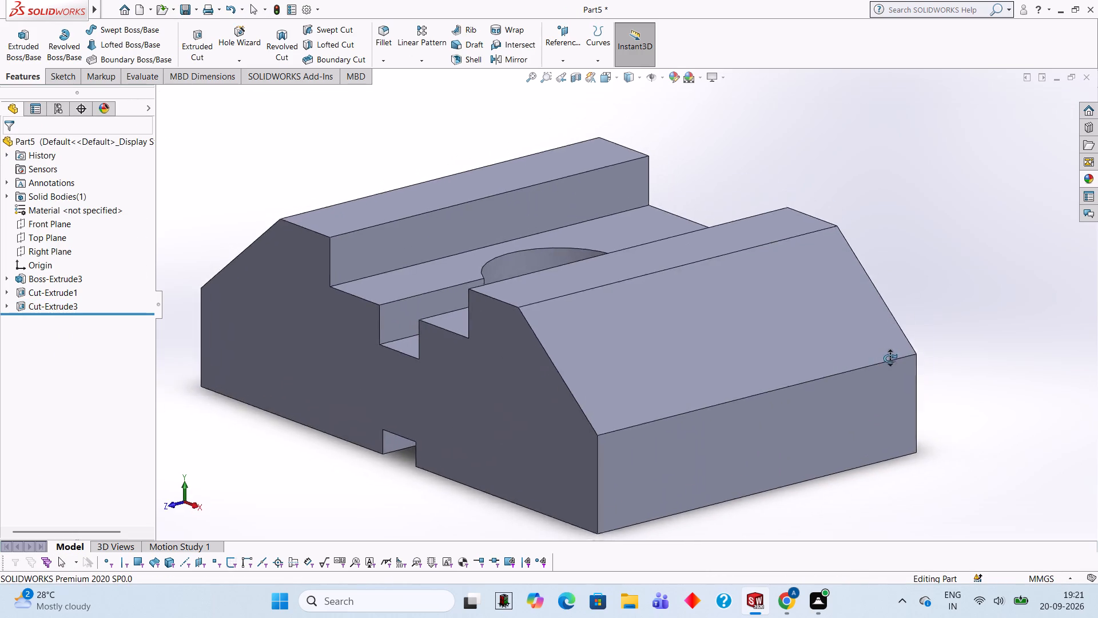
middle_click_drag(890, 358, 913, 334)
scroll(892, 317, "up", 2)
middle_click_drag(885, 335, 882, 362)
left_click(925, 370)
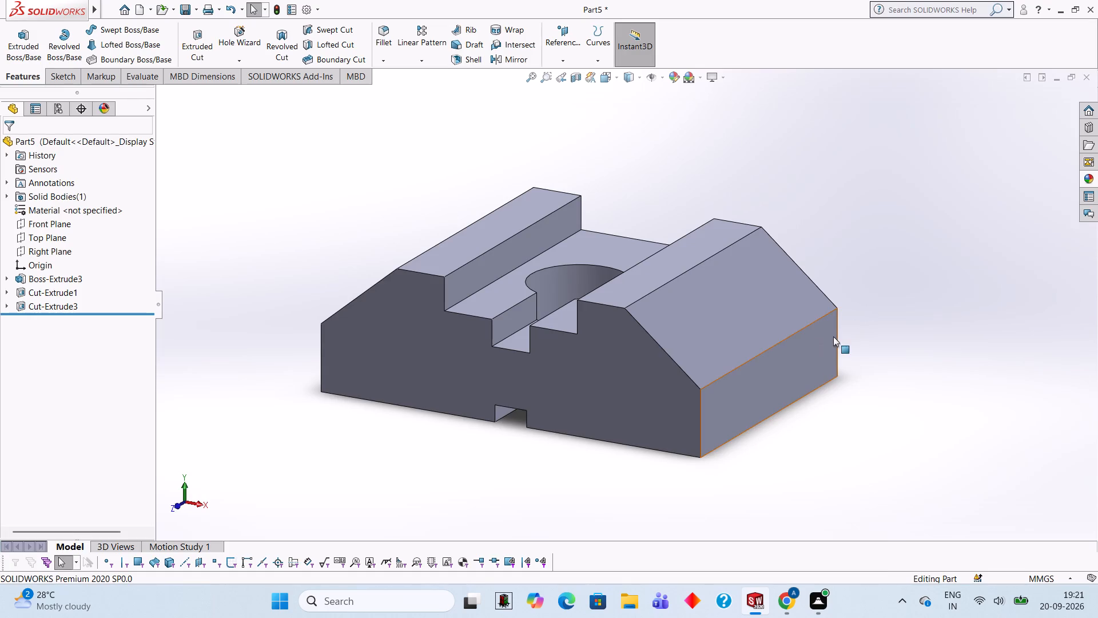
middle_click(873, 365)
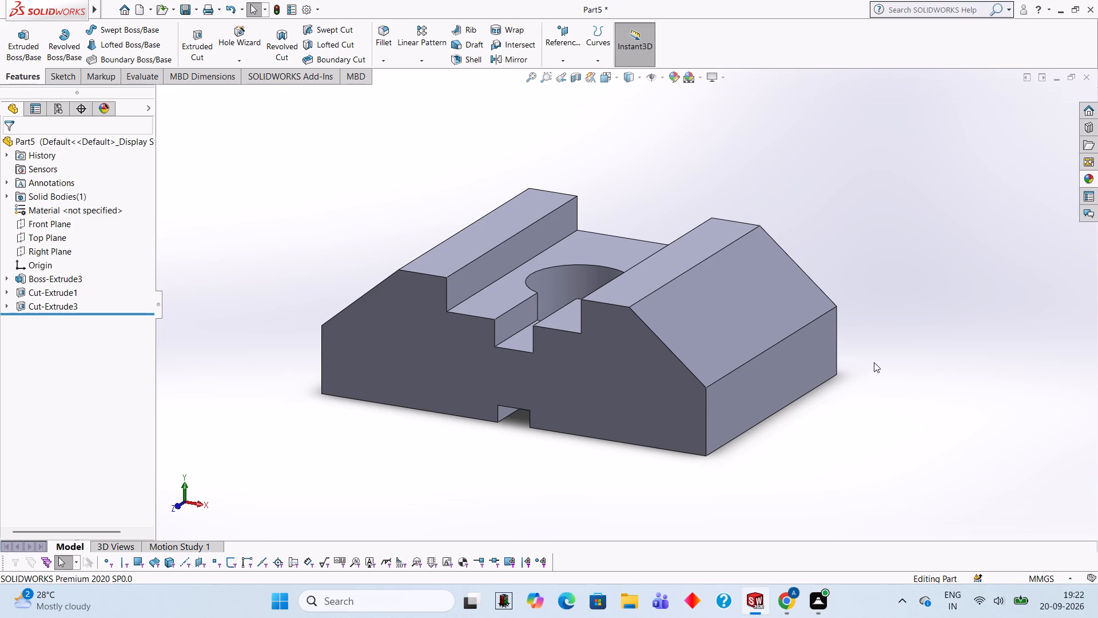
middle_click_drag(874, 362, 897, 327)
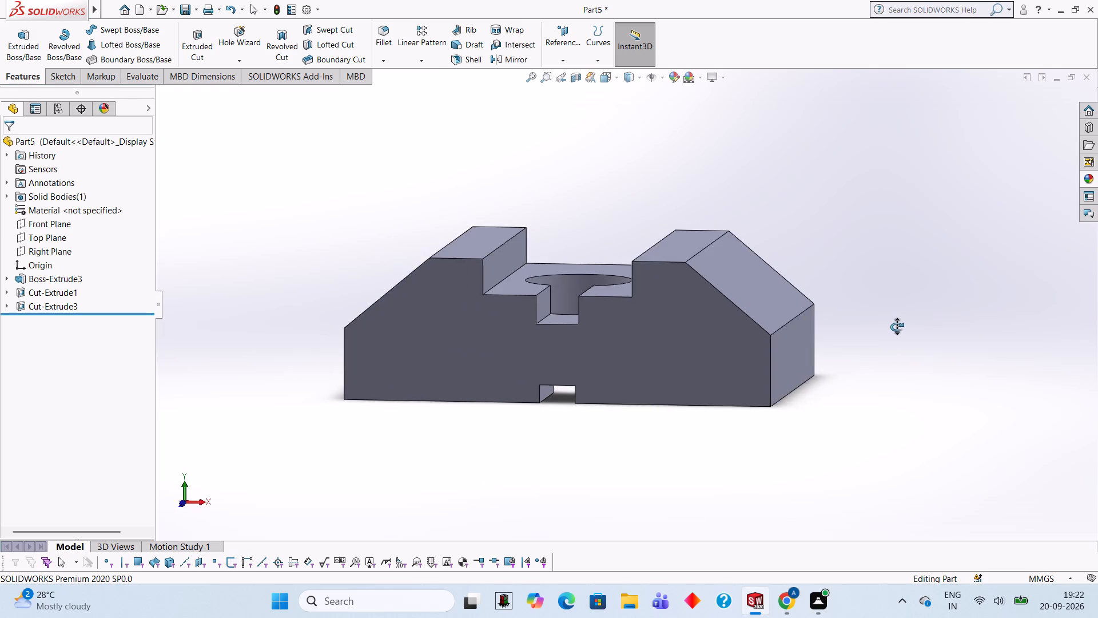
middle_click_drag(897, 327, 912, 326)
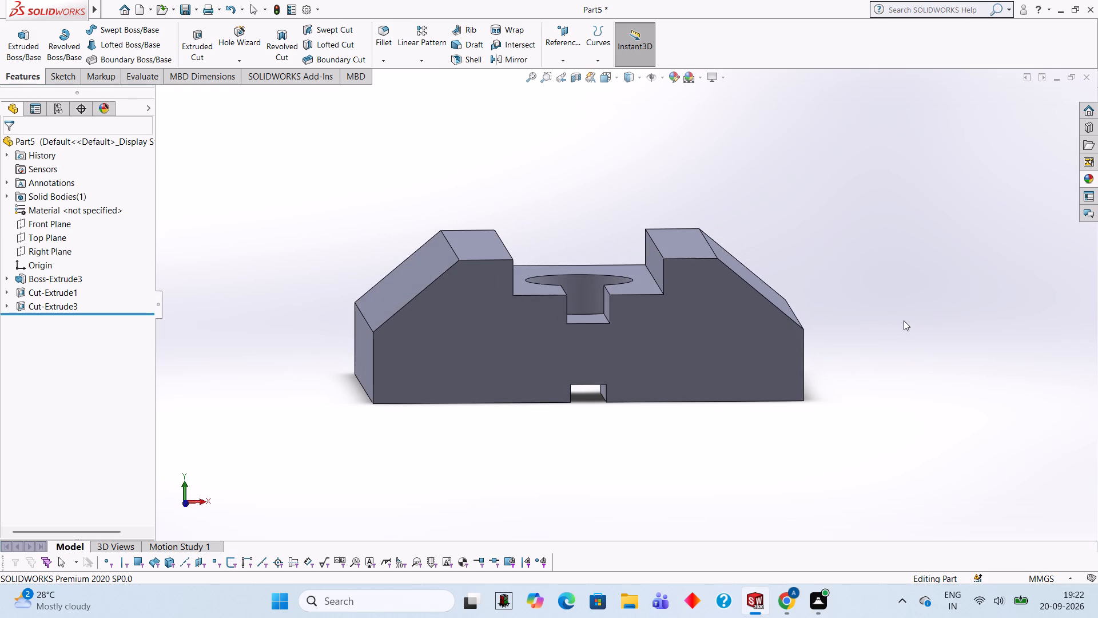
middle_click_drag(923, 332, 916, 322)
middle_click_drag(913, 314, 868, 387)
scroll(866, 383, "up", 1)
middle_click_drag(861, 359, 871, 364)
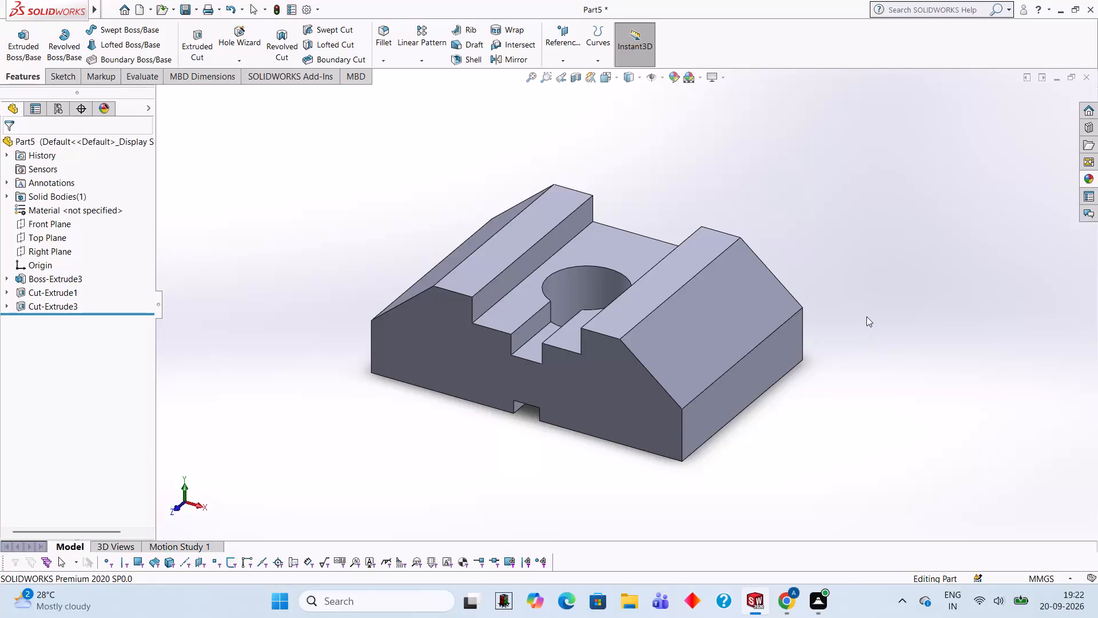
middle_click_drag(866, 316, 838, 241)
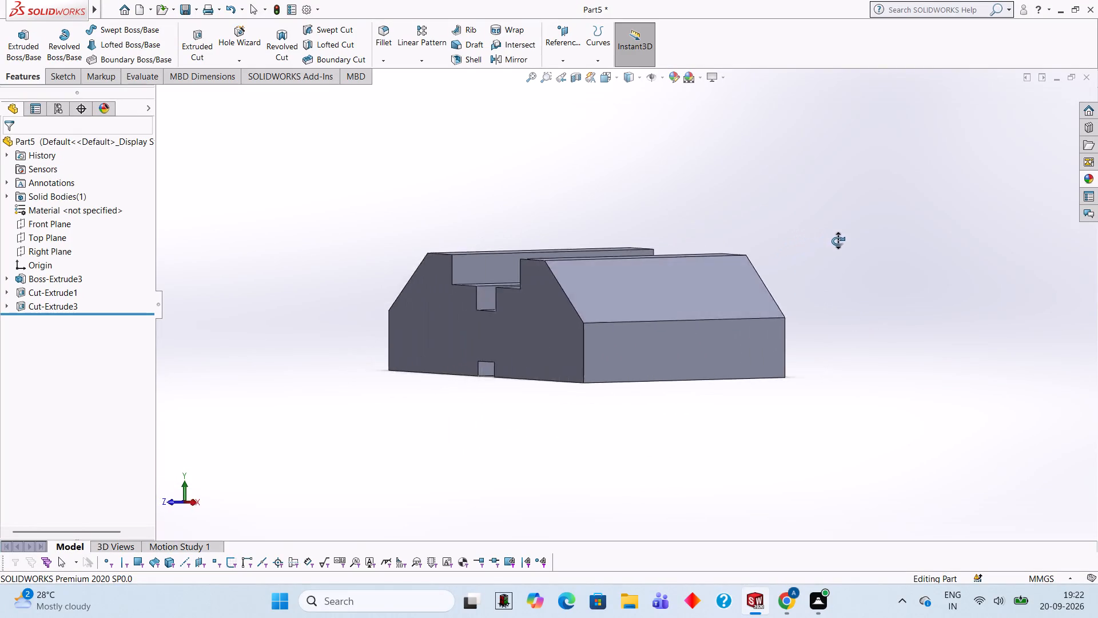
middle_click_drag(838, 241, 892, 255)
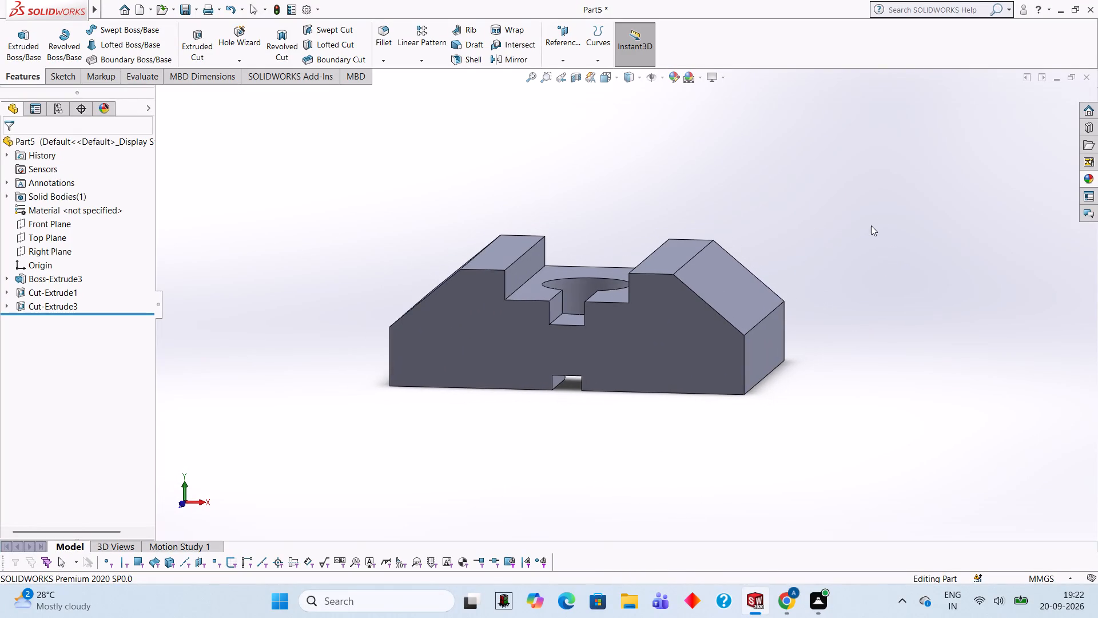
middle_click_drag(880, 220, 803, 223)
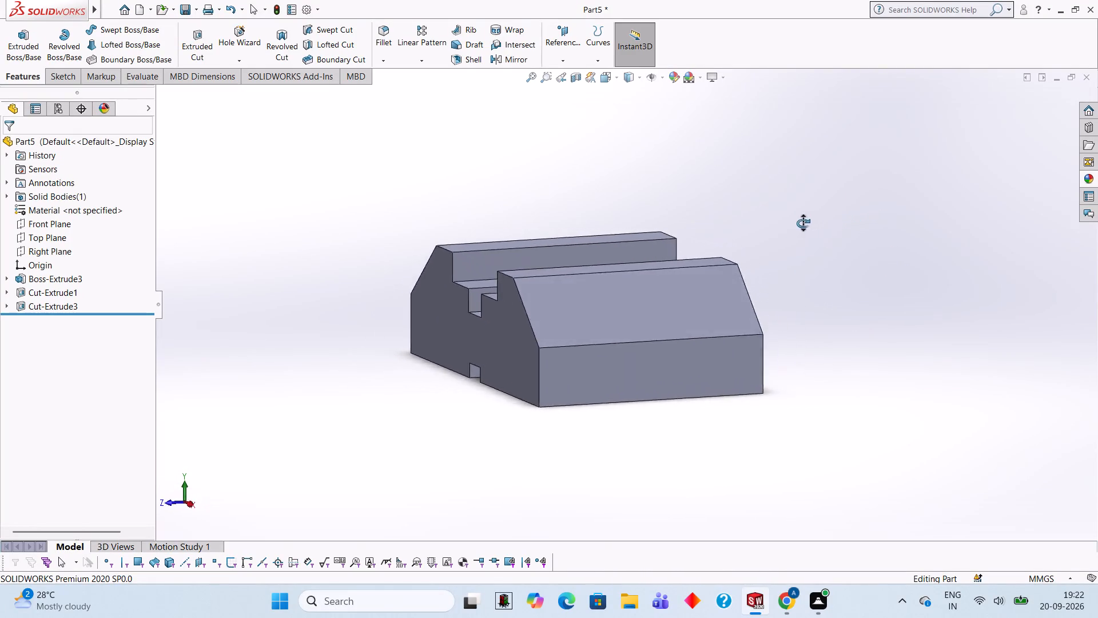
middle_click_drag(803, 223, 776, 215)
Sketch a rectangle about 13 mm wide and 20 mm high on the block's vertical side face, spanning its upper and lower edges.
left_click(616, 369)
left_click(671, 335)
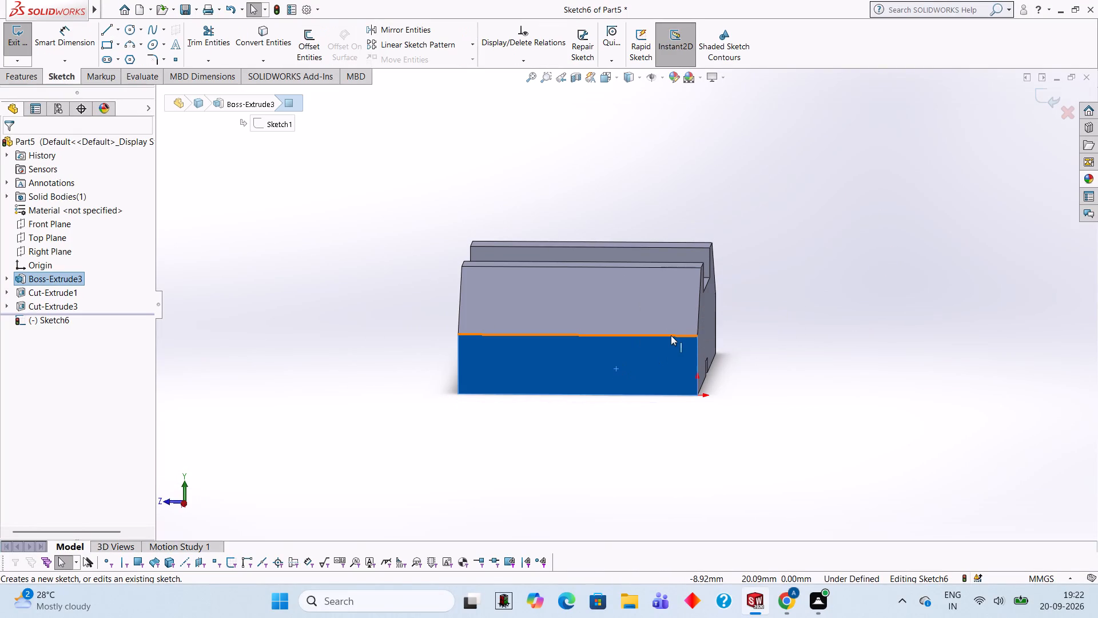
key("ctrl+8")
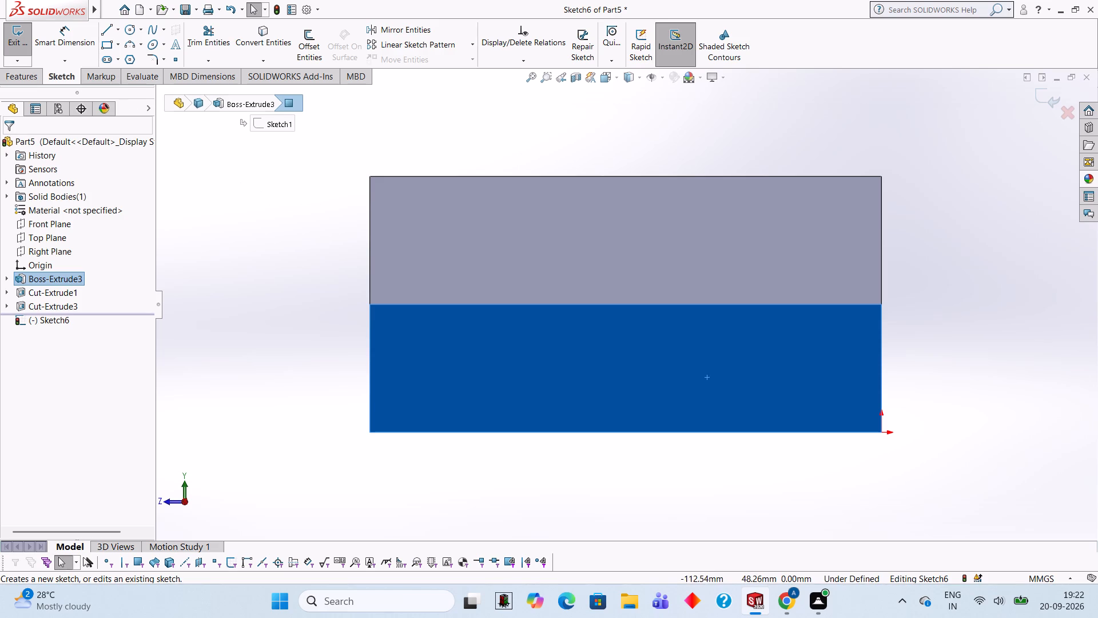
left_click(109, 39)
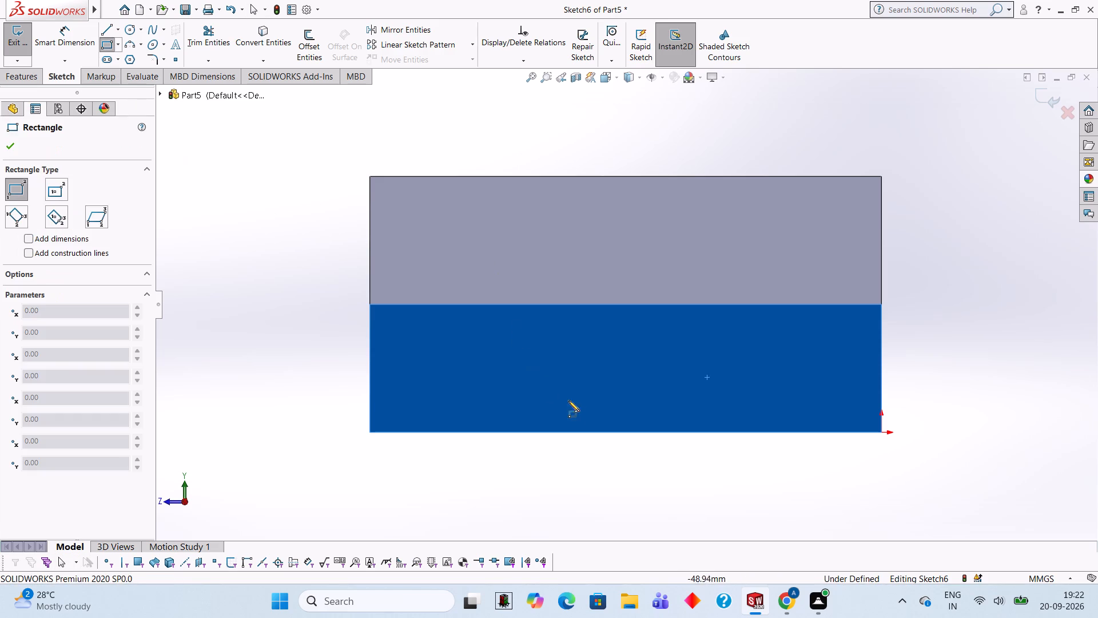
left_click(581, 303)
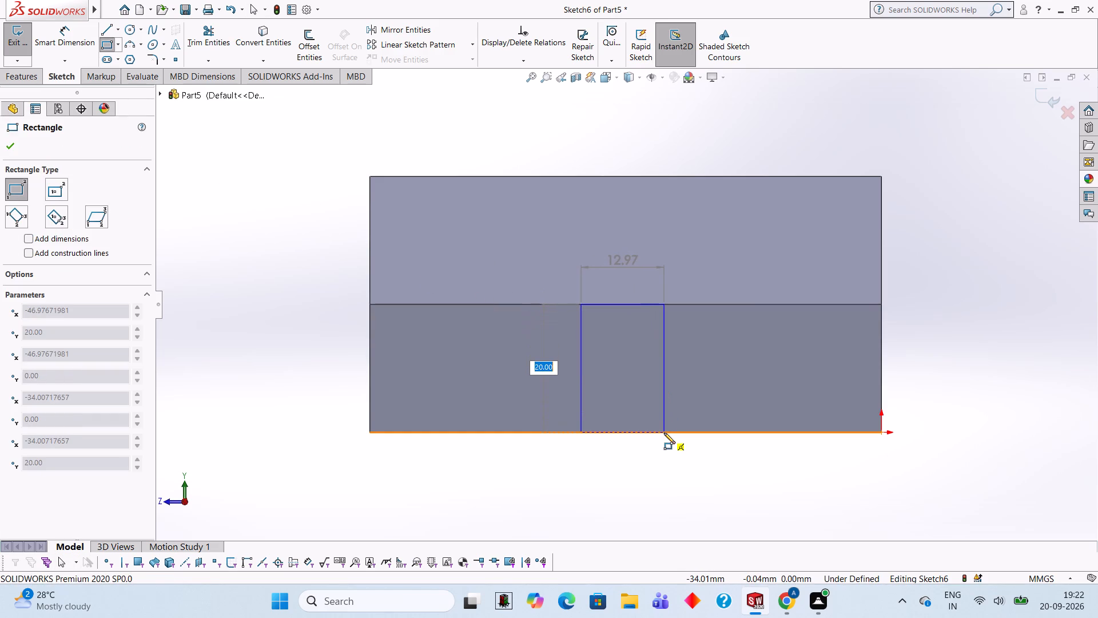
left_click(664, 433)
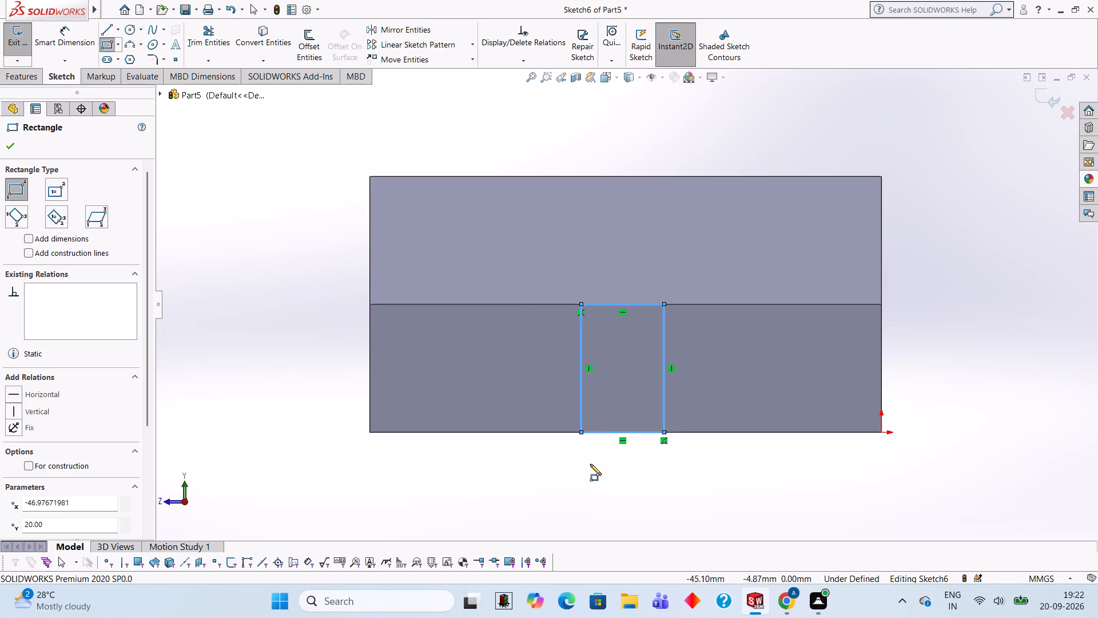
left_click(958, 358)
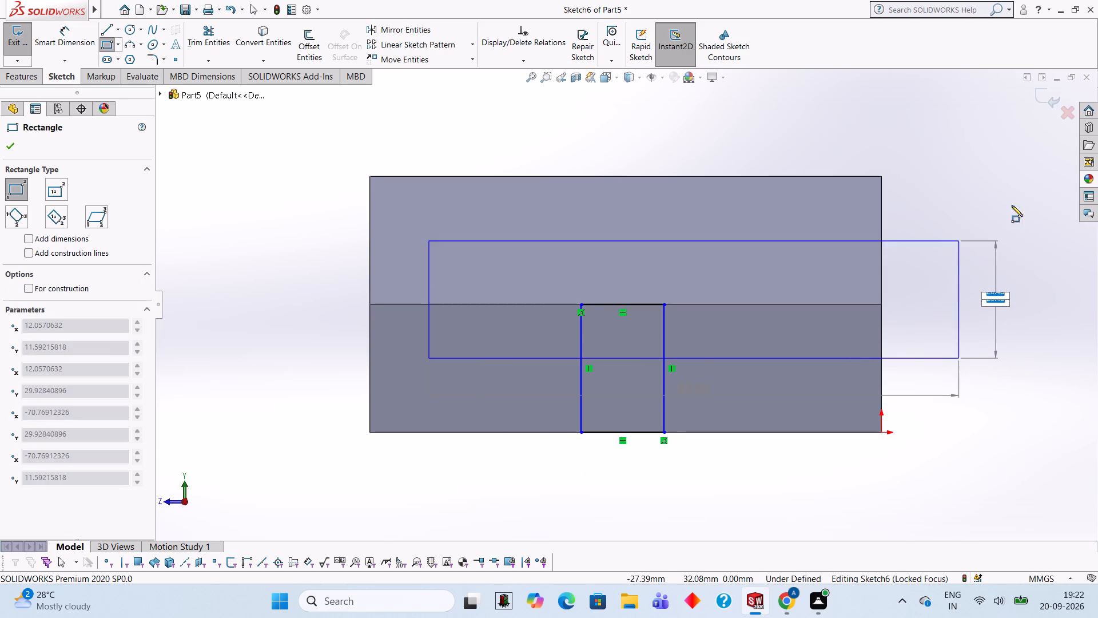
key("Escape")
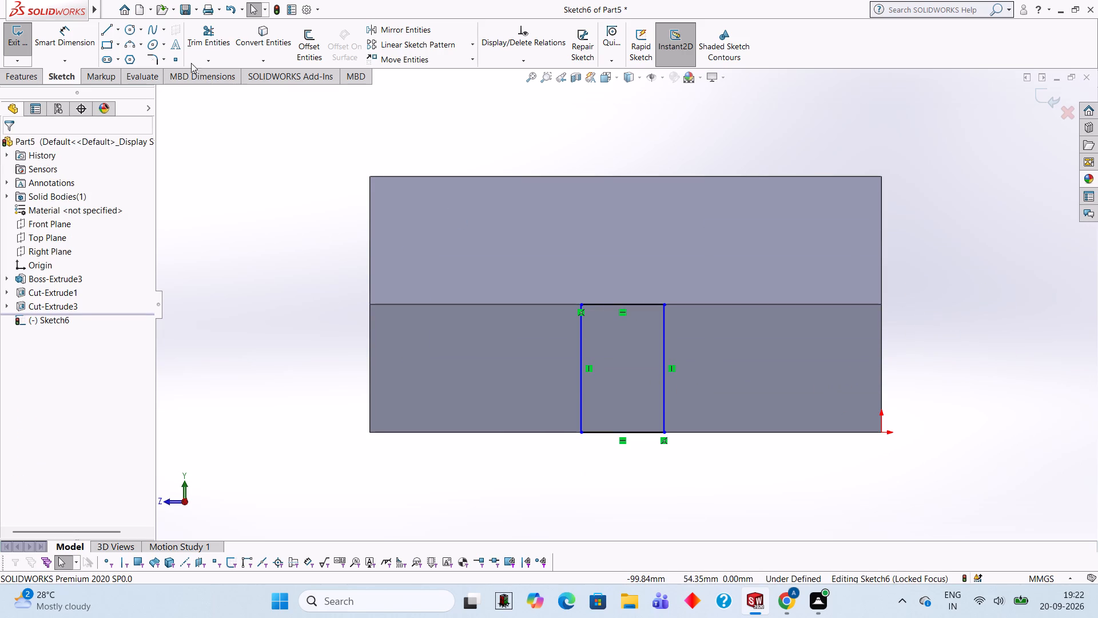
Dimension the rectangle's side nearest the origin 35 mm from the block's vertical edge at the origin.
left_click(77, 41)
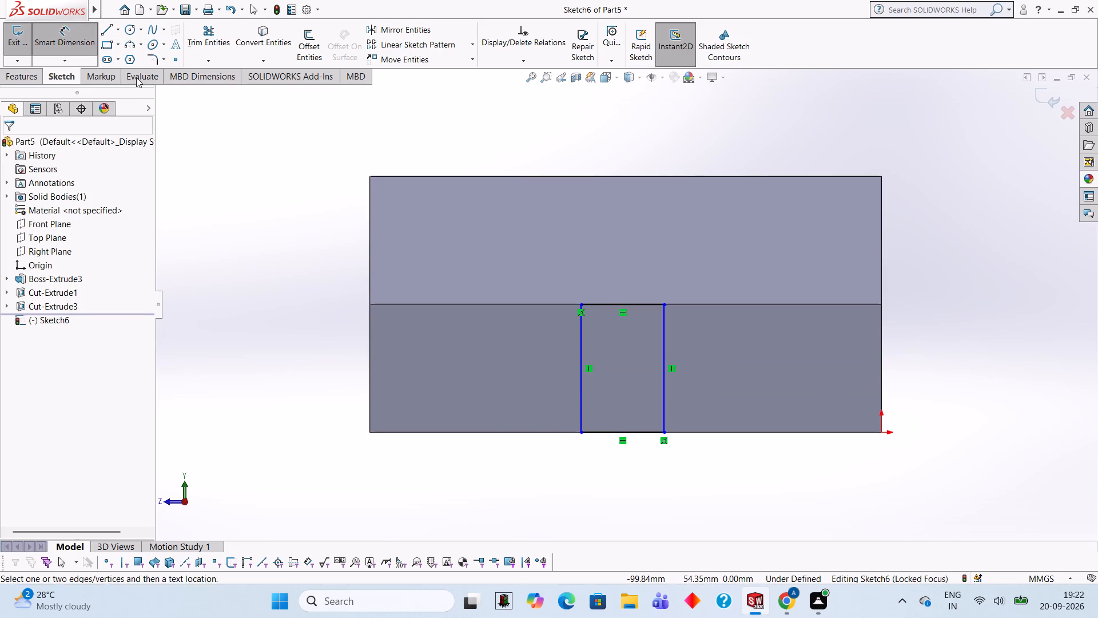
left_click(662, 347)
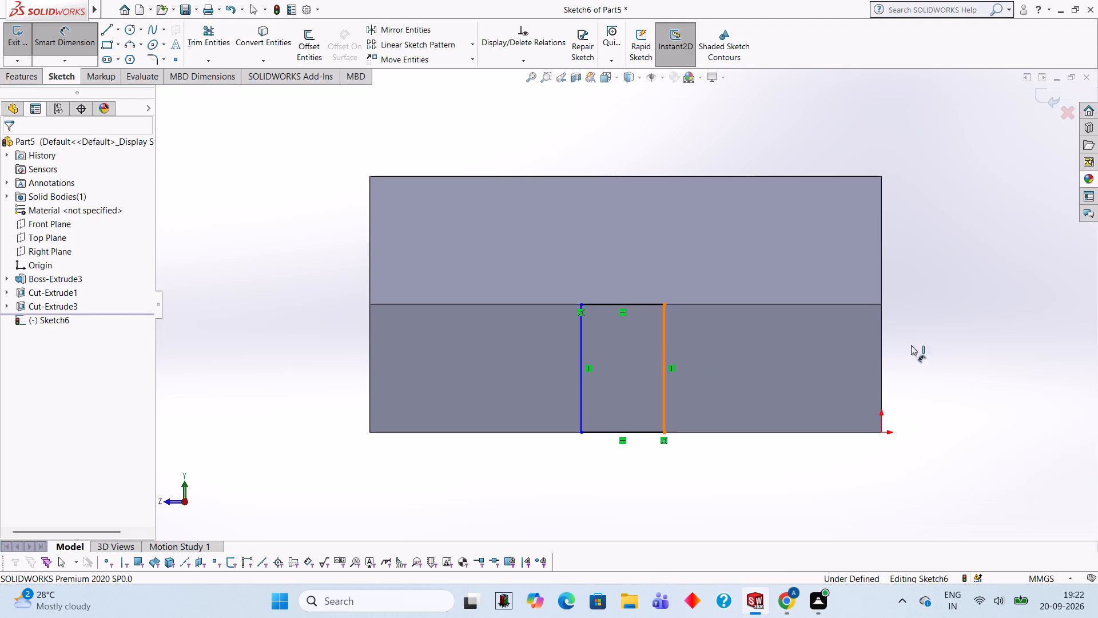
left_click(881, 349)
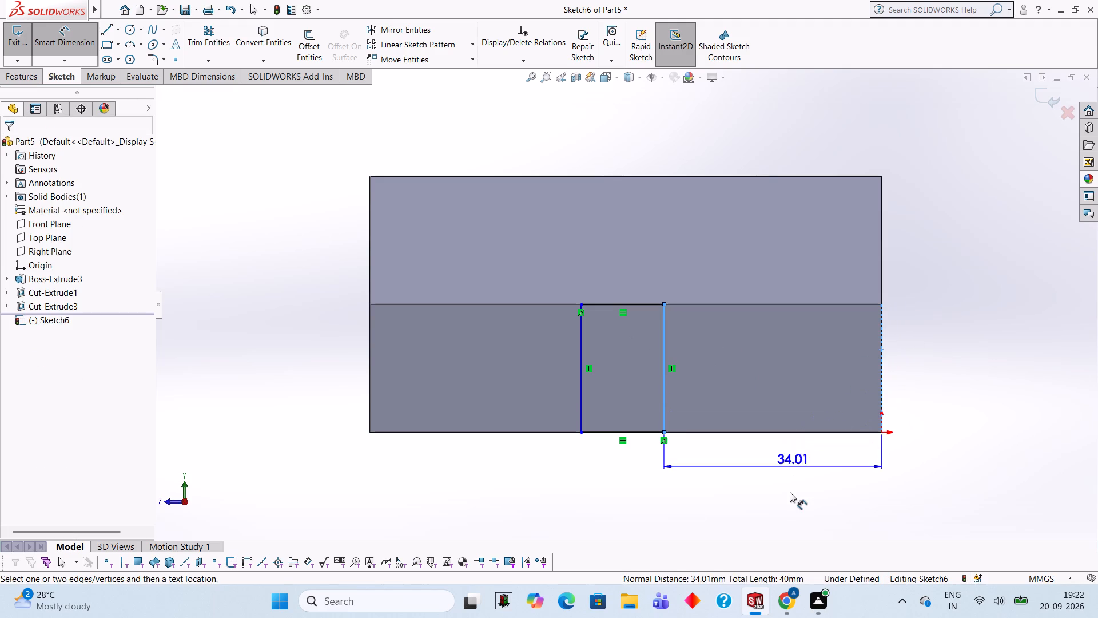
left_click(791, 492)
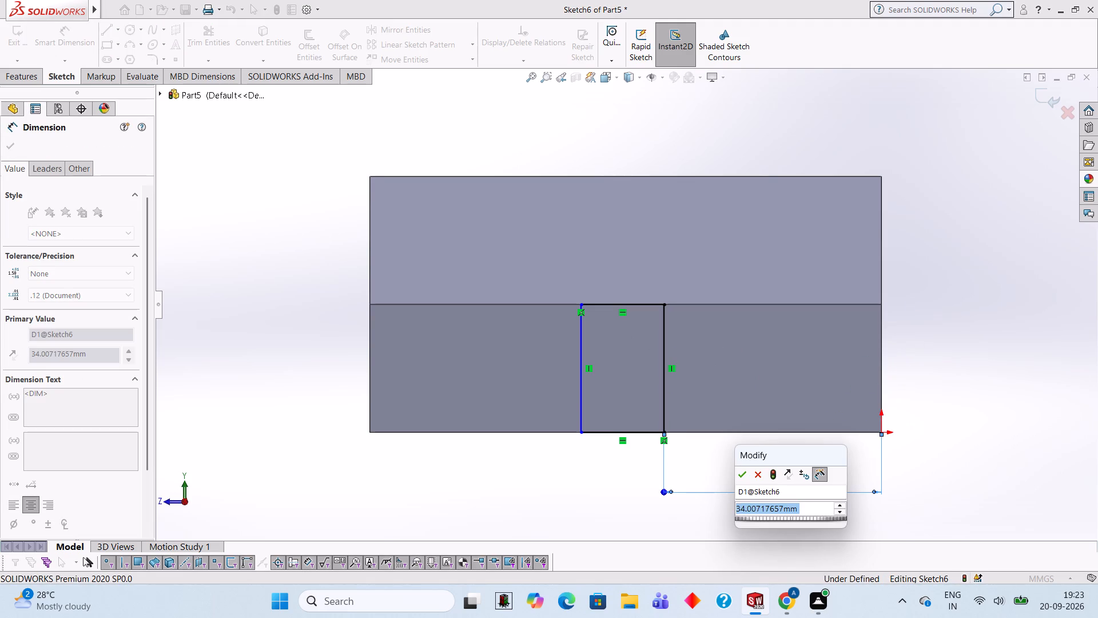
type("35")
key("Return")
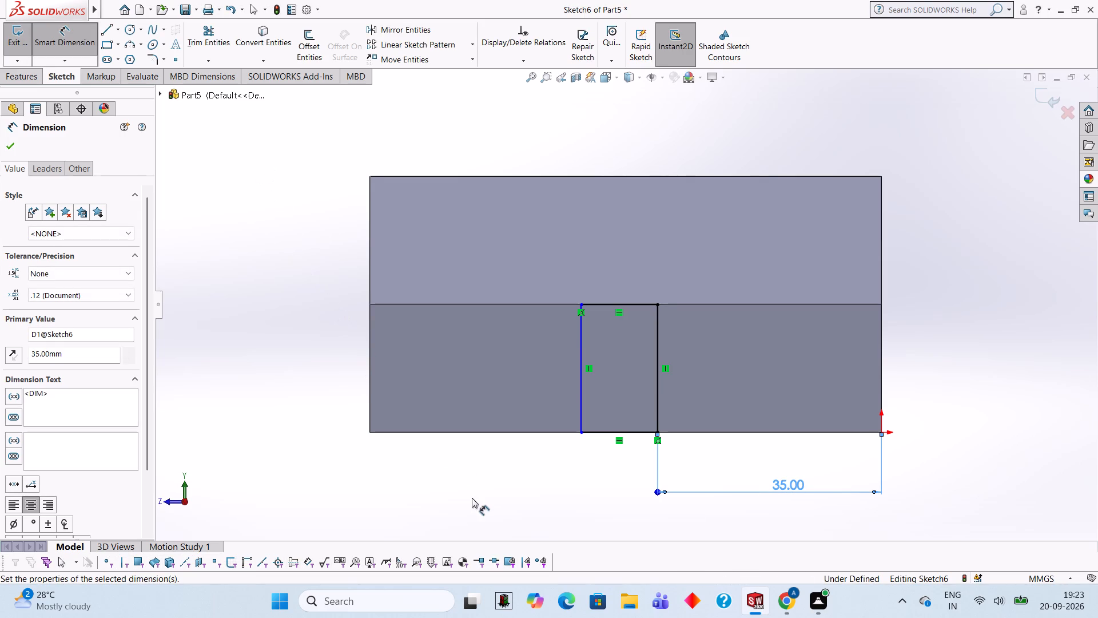
Dimension the rectangle's side farther from the origin 30 mm from the block's opposite vertical edge.
left_click(582, 398)
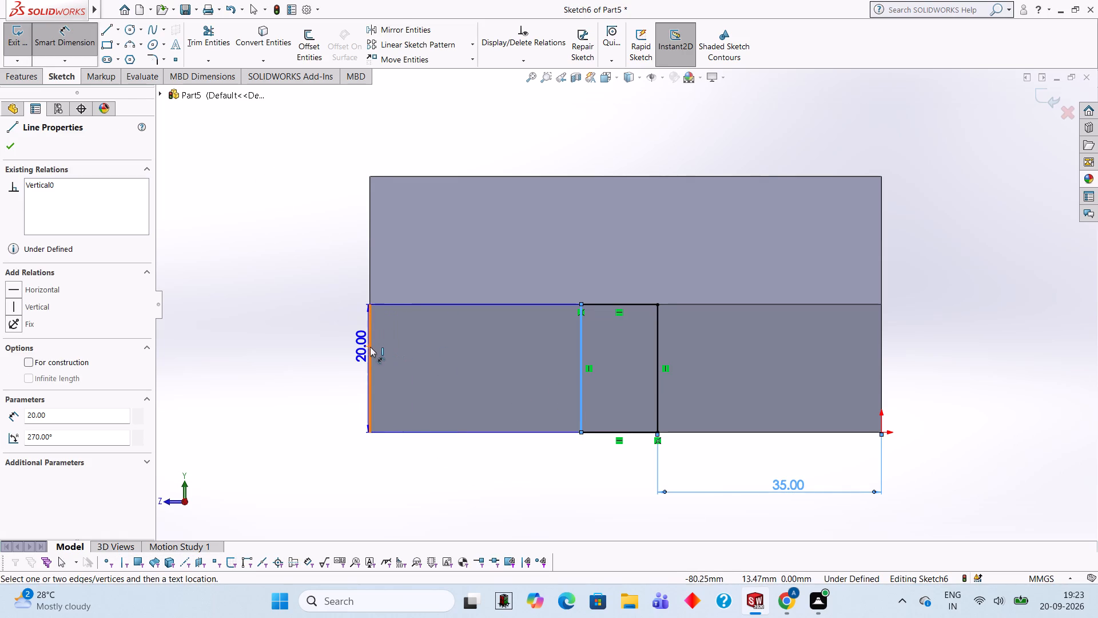
left_click(370, 347)
left_click(458, 490)
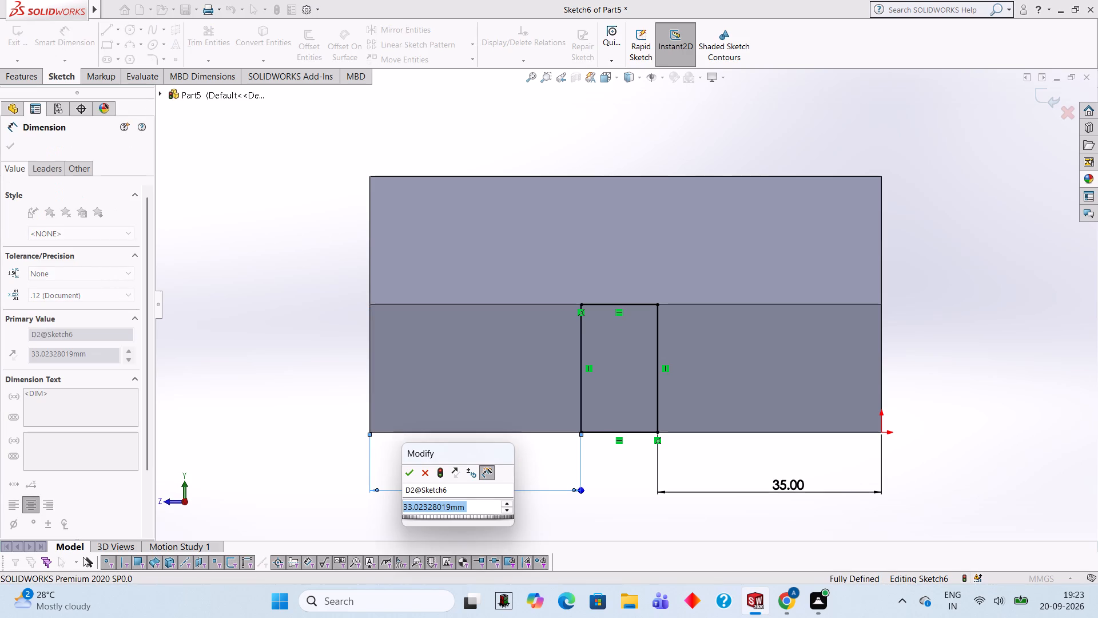
type("30")
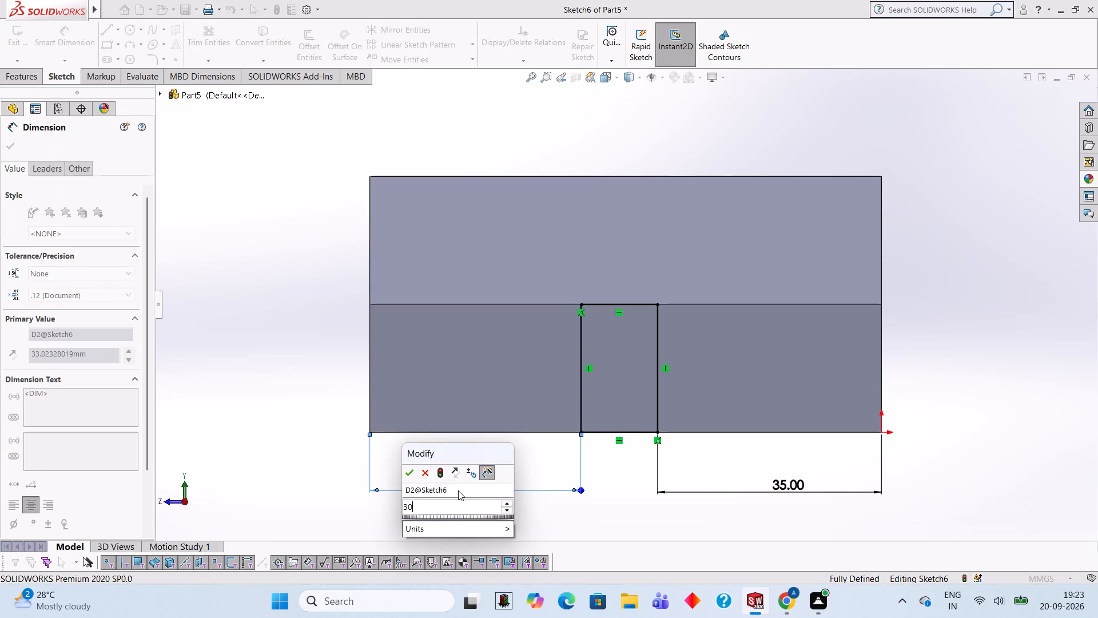
key("Return")
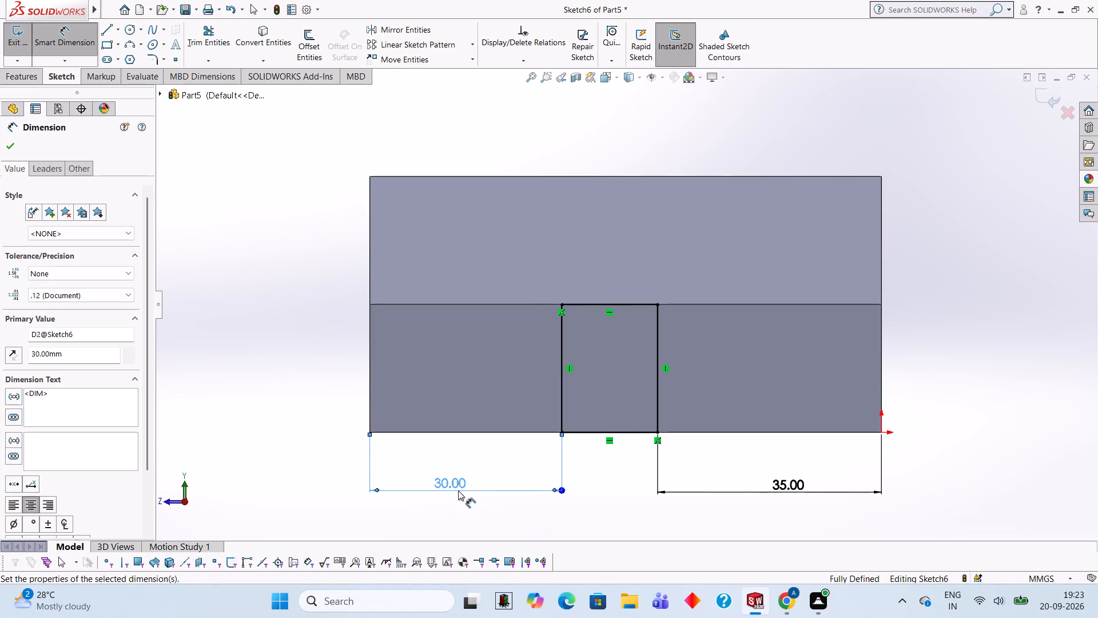
key("Escape")
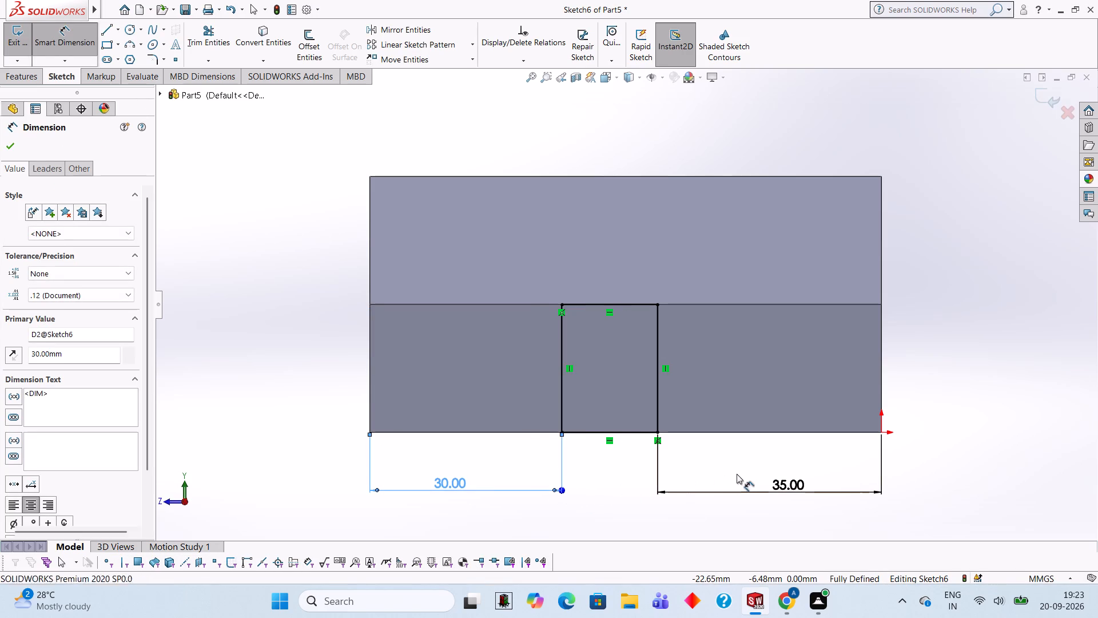
Delete the dimension between the rectangle and the block edge at the origin, replacing it with one of 30 mm.
right_click(792, 498)
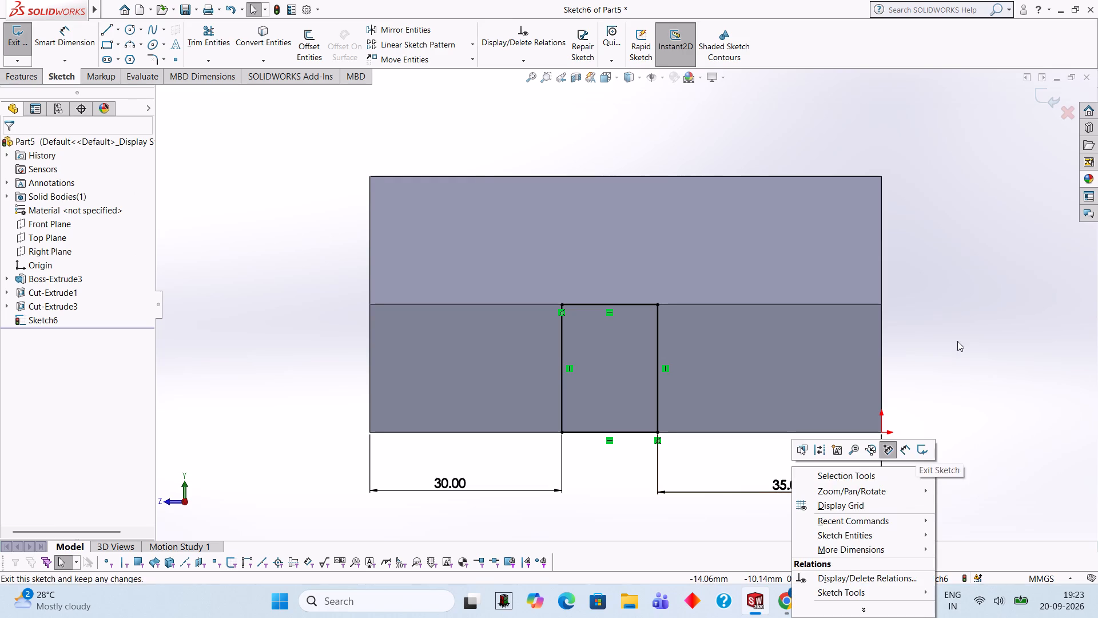
left_click(957, 341)
right_click(774, 478)
left_click(810, 451)
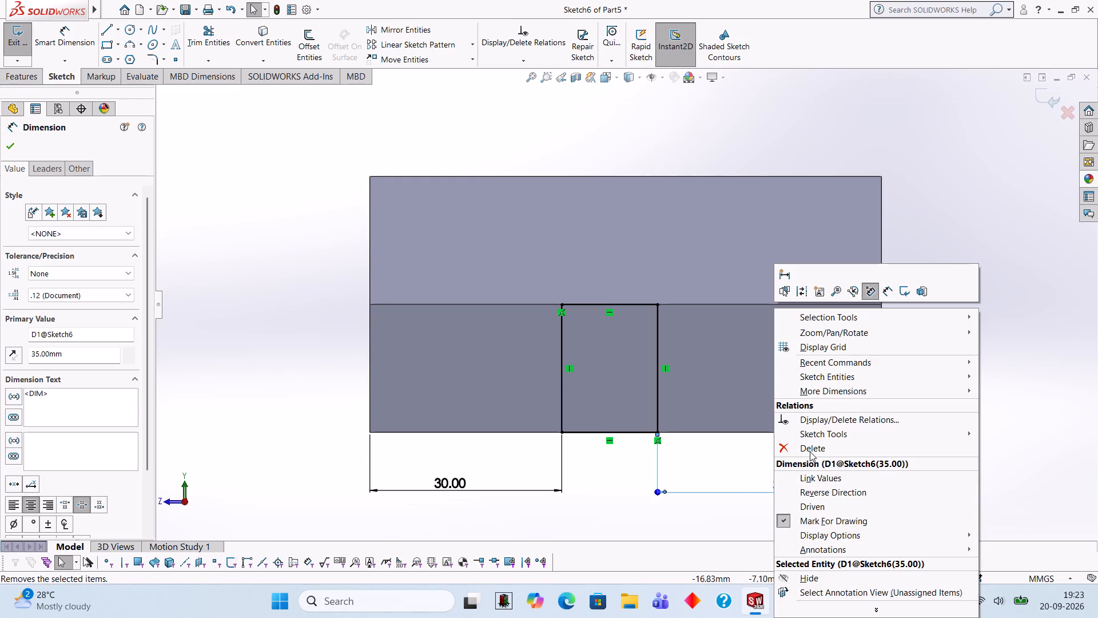
left_click(90, 36)
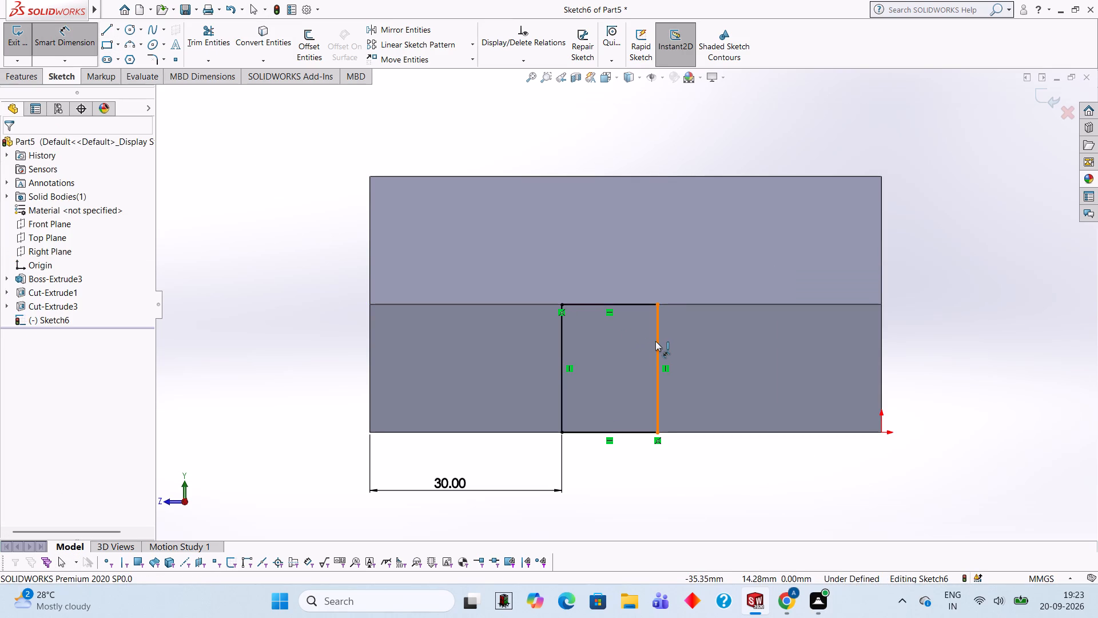
left_click(655, 341)
left_click(880, 361)
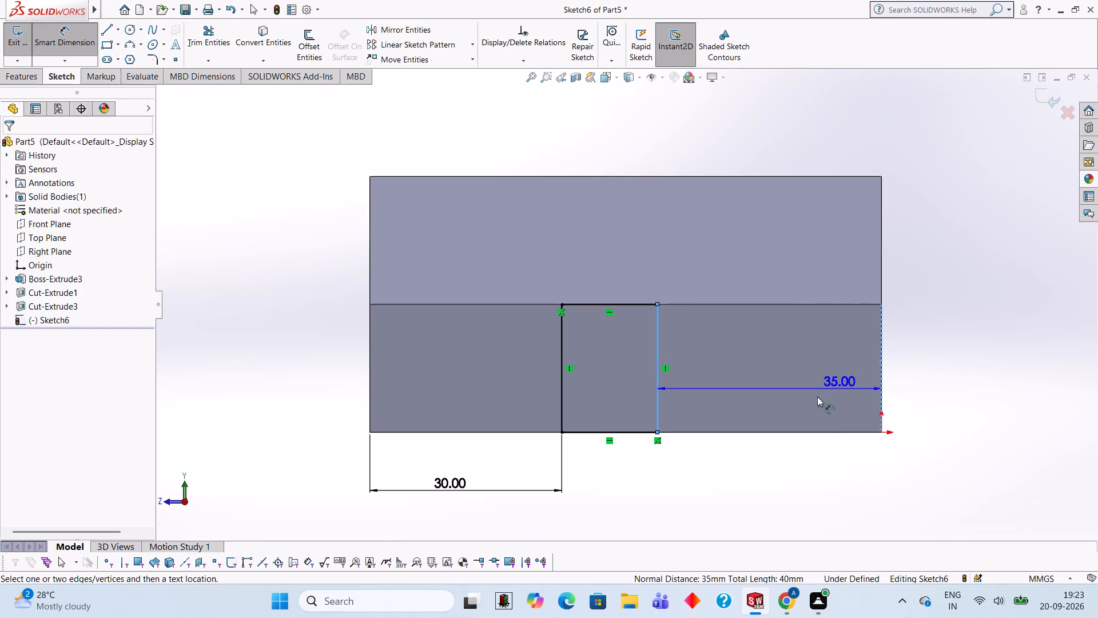
left_click(787, 493)
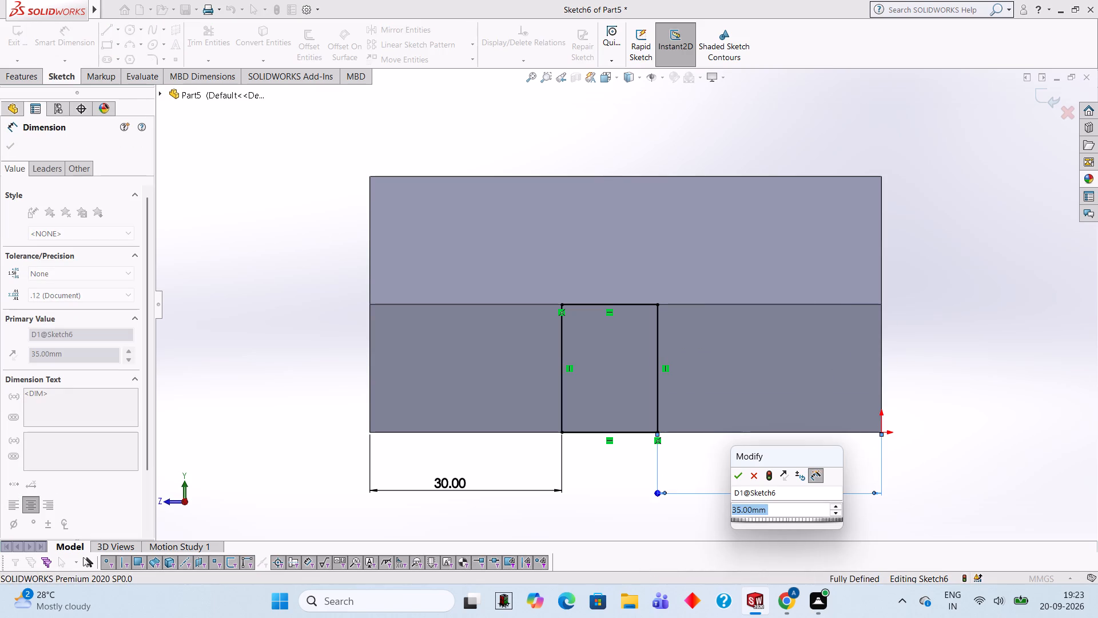
type("30")
key("Return")
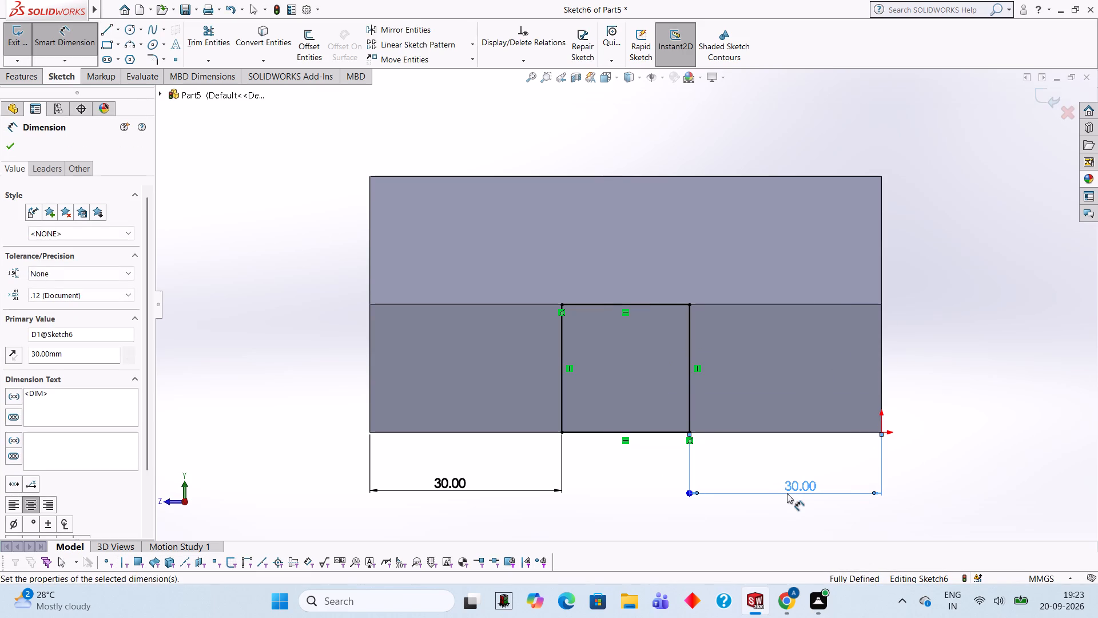
key("Escape")
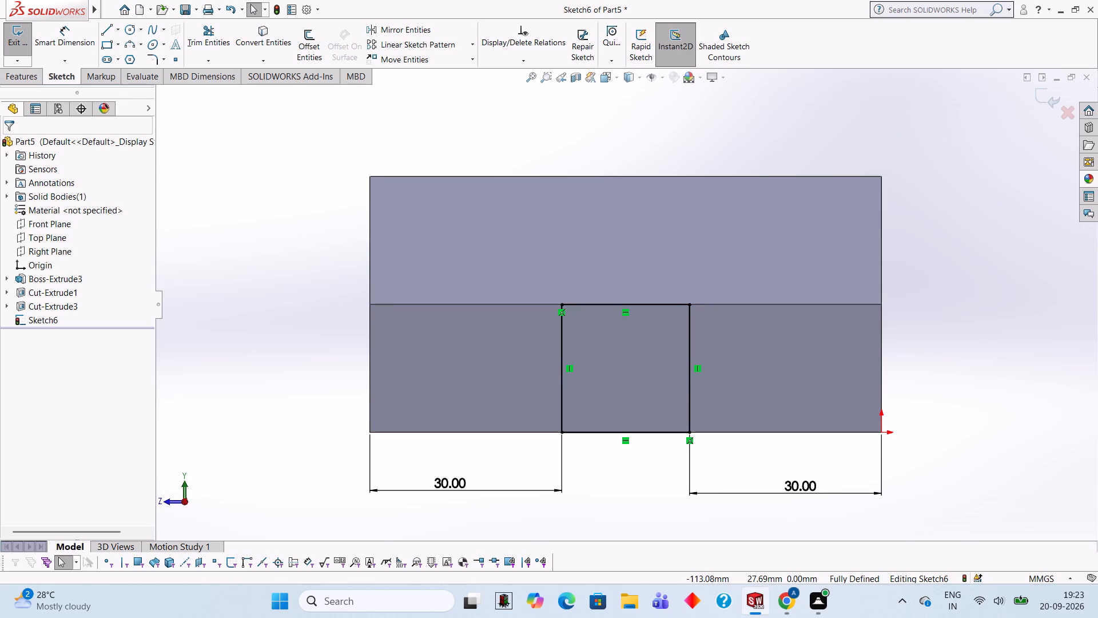
Cut the dimensioned rectangle into the block's side face with a blind extruded cut 20 mm deep.
left_click(27, 82)
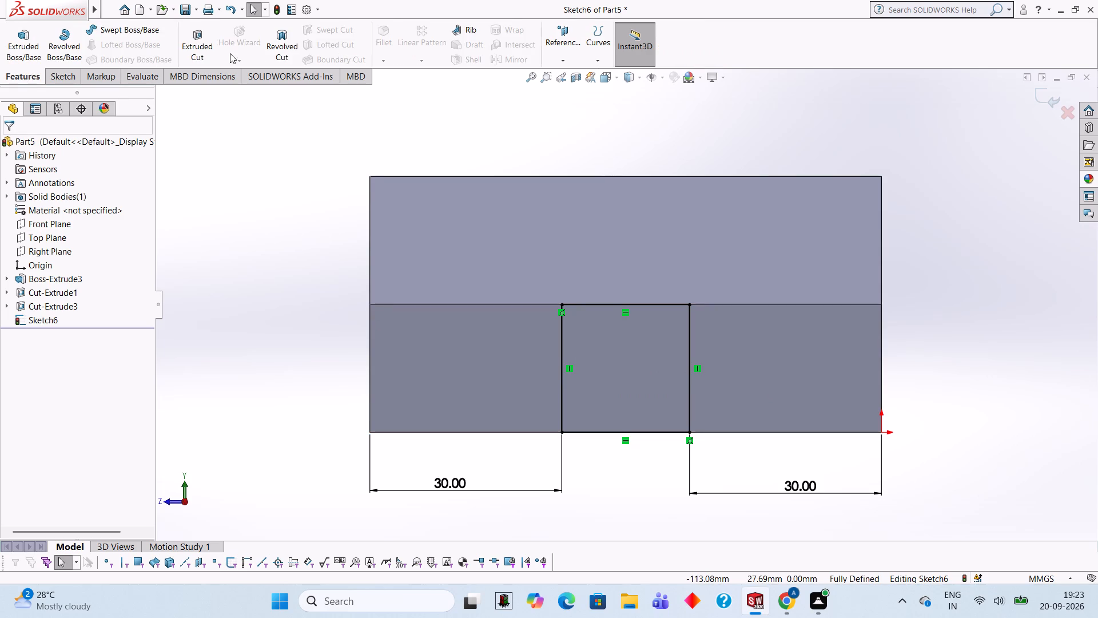
left_click(194, 43)
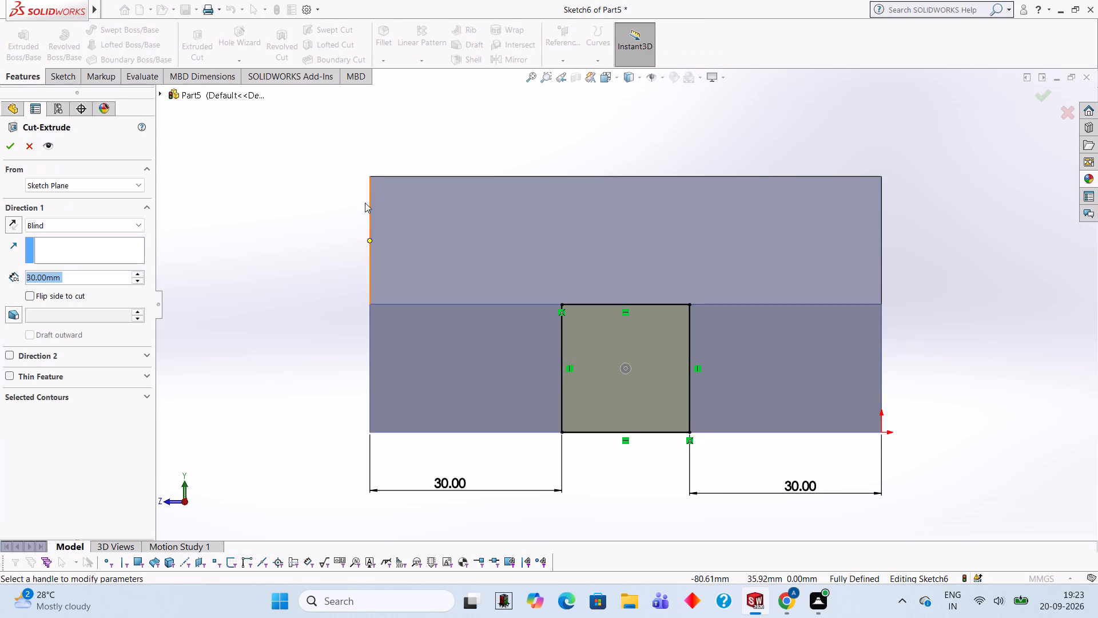
middle_click_drag(390, 216, 504, 224)
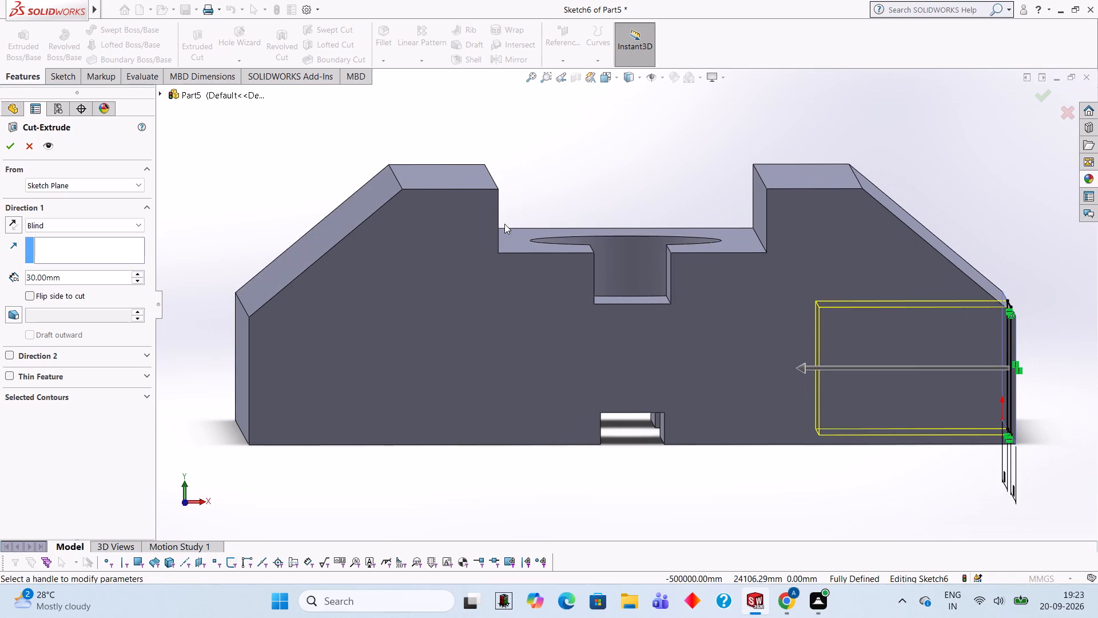
left_click(107, 270)
left_click(110, 272)
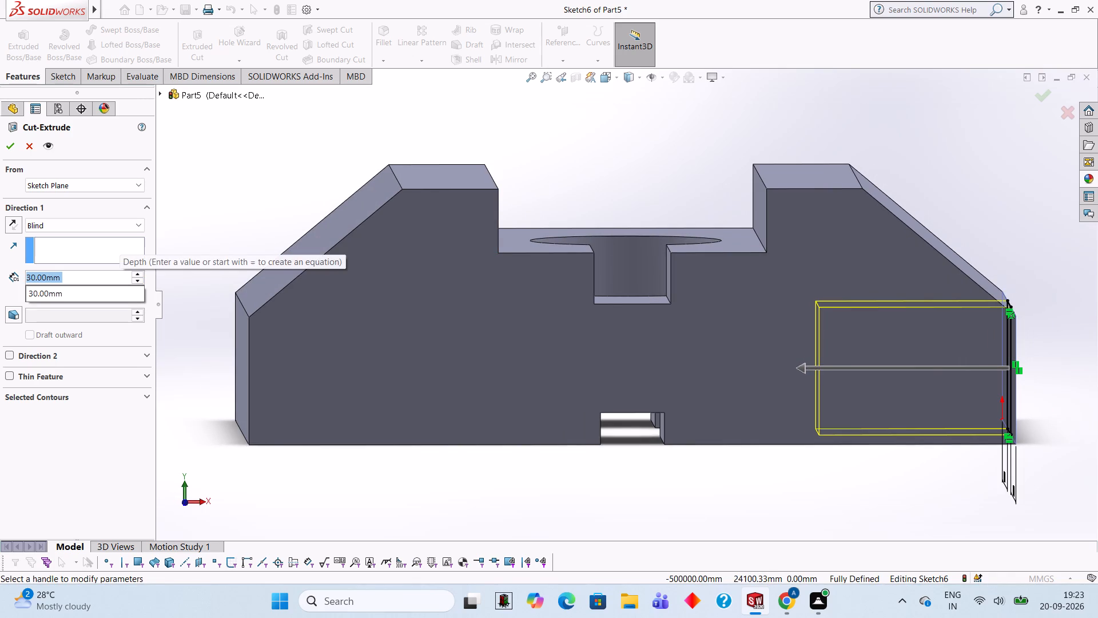
type("20")
key("Return")
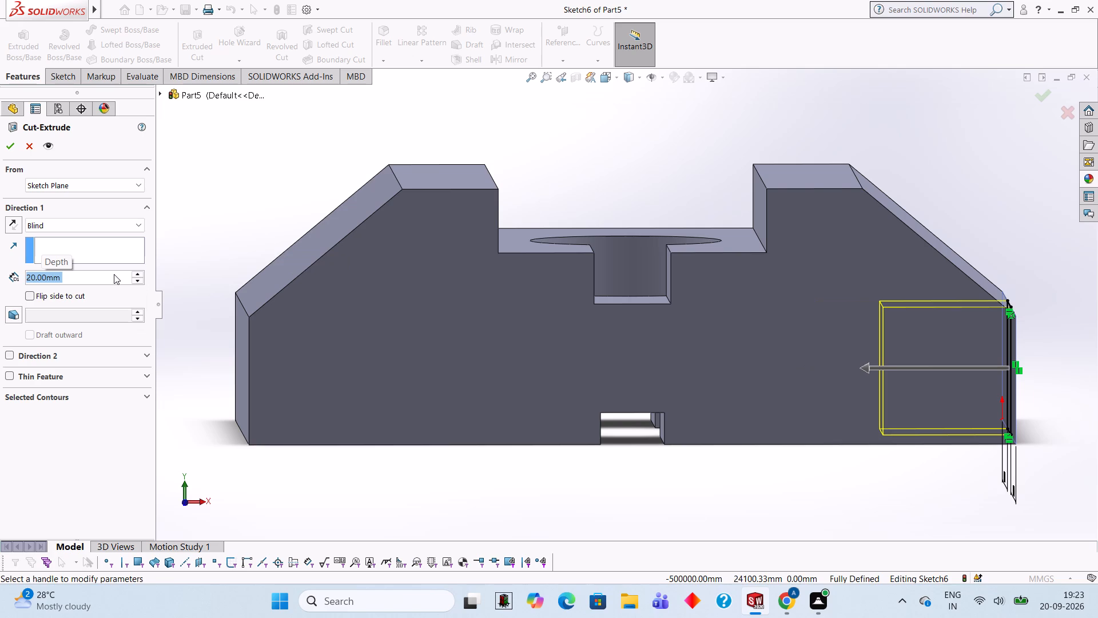
middle_click_drag(450, 255, 433, 247)
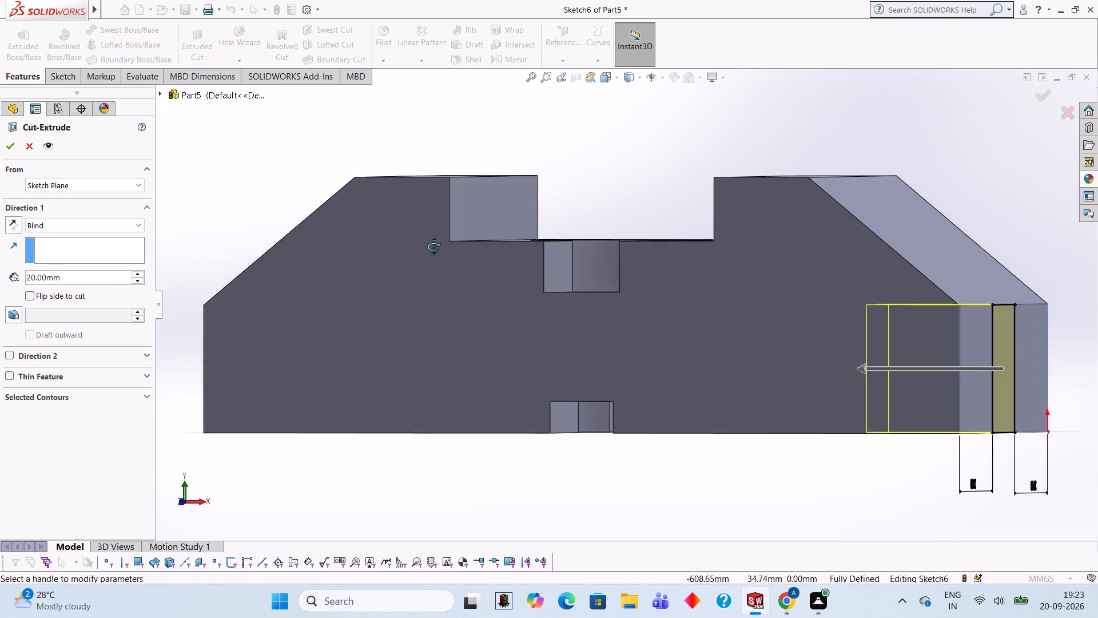
middle_click_drag(433, 247, 444, 267)
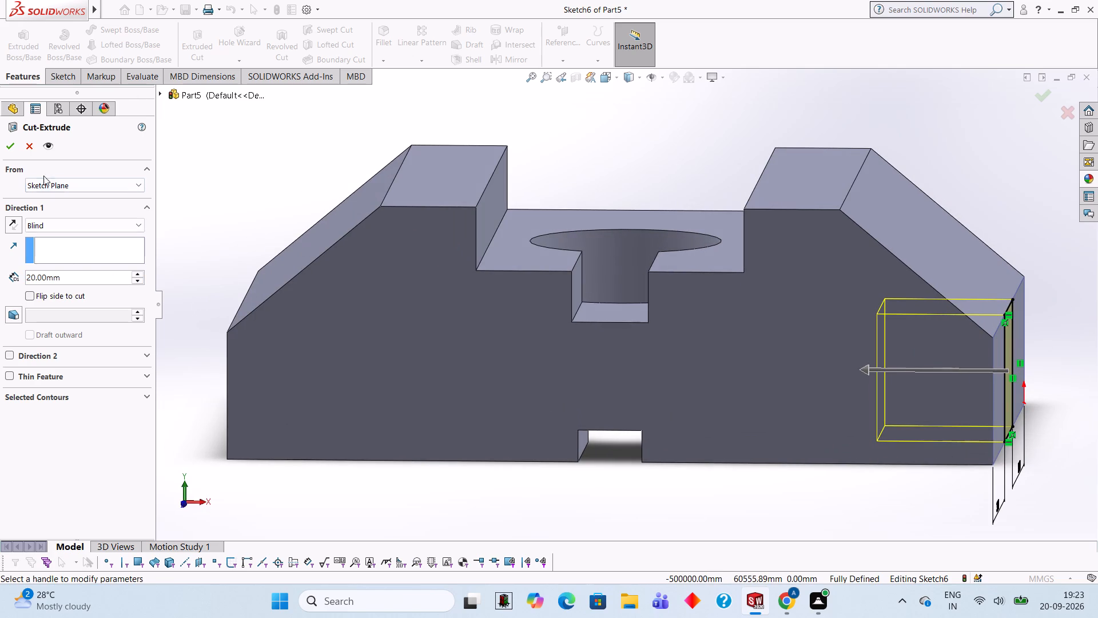
left_click(8, 152)
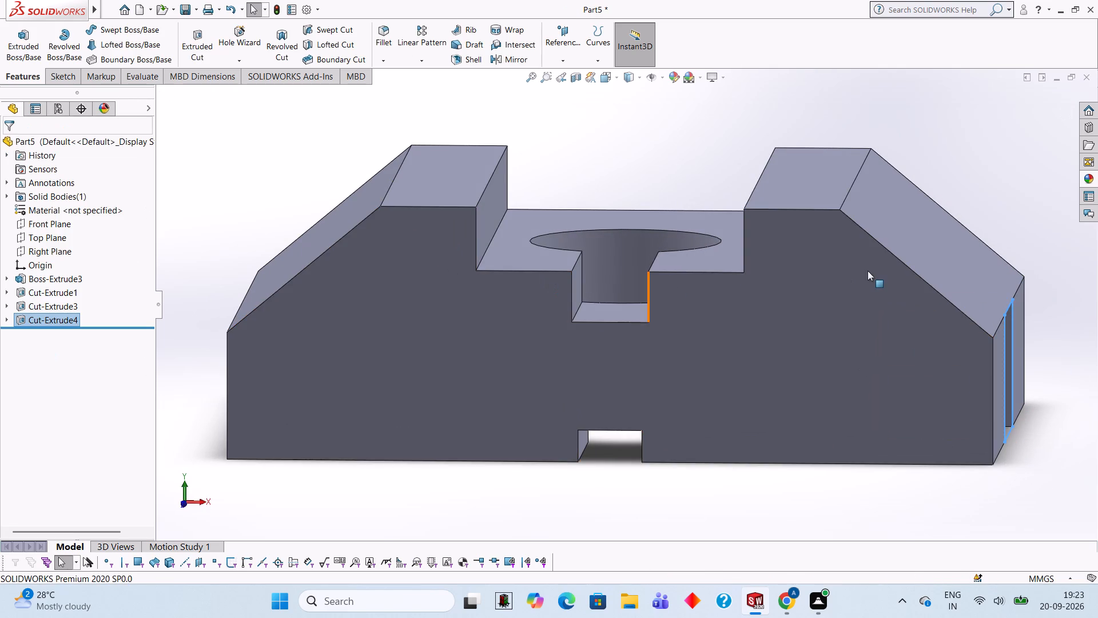
Start a sketch on the sloped face above the new cutout and draw a line about 31 mm upslope from the cutout's corner to the face's upper edge.
middle_click_drag(868, 271, 818, 272)
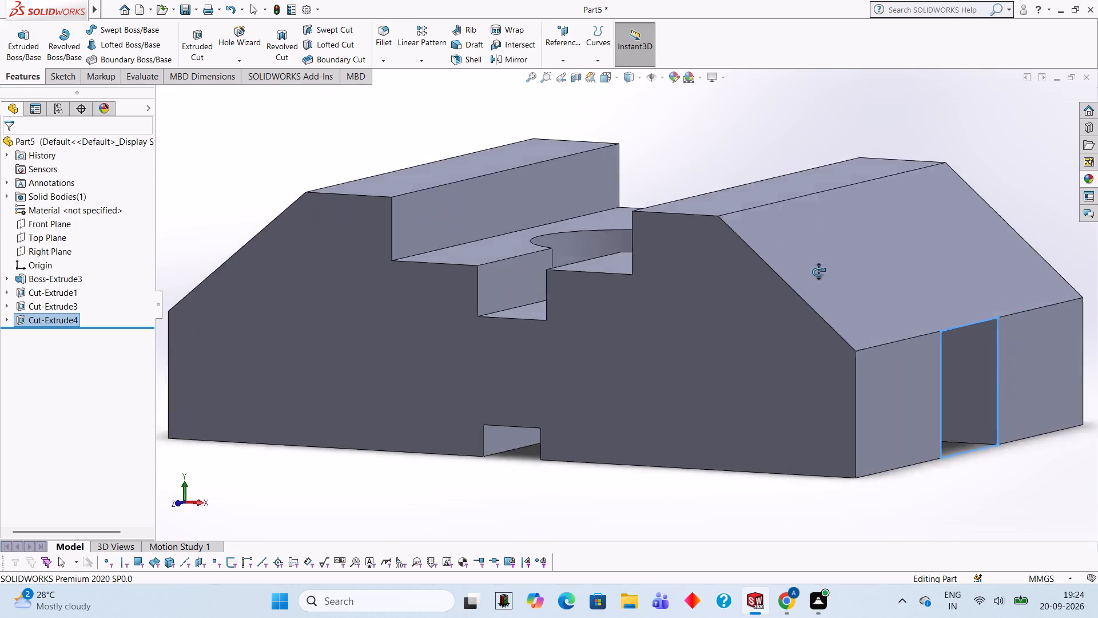
middle_click_drag(818, 272, 759, 275)
left_click(612, 275)
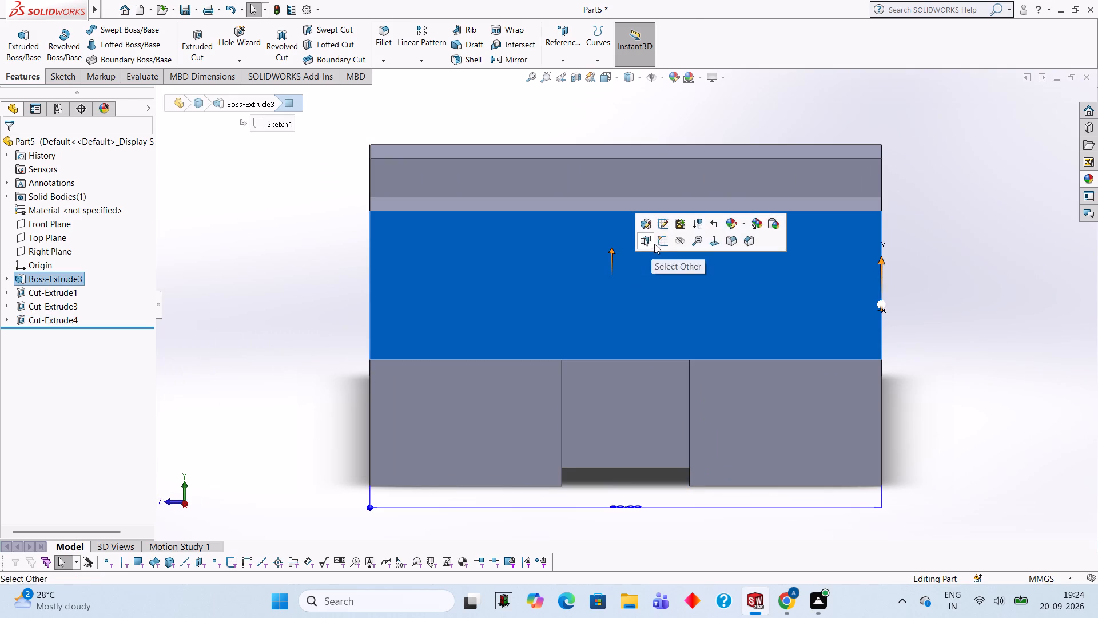
left_click(658, 244)
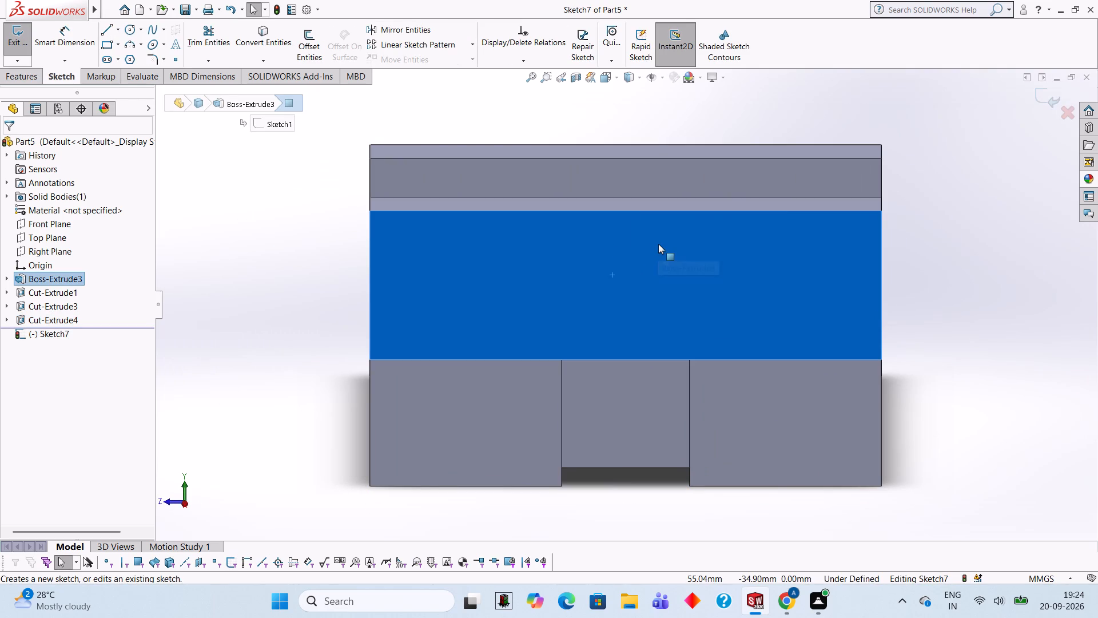
key("ctrl+8")
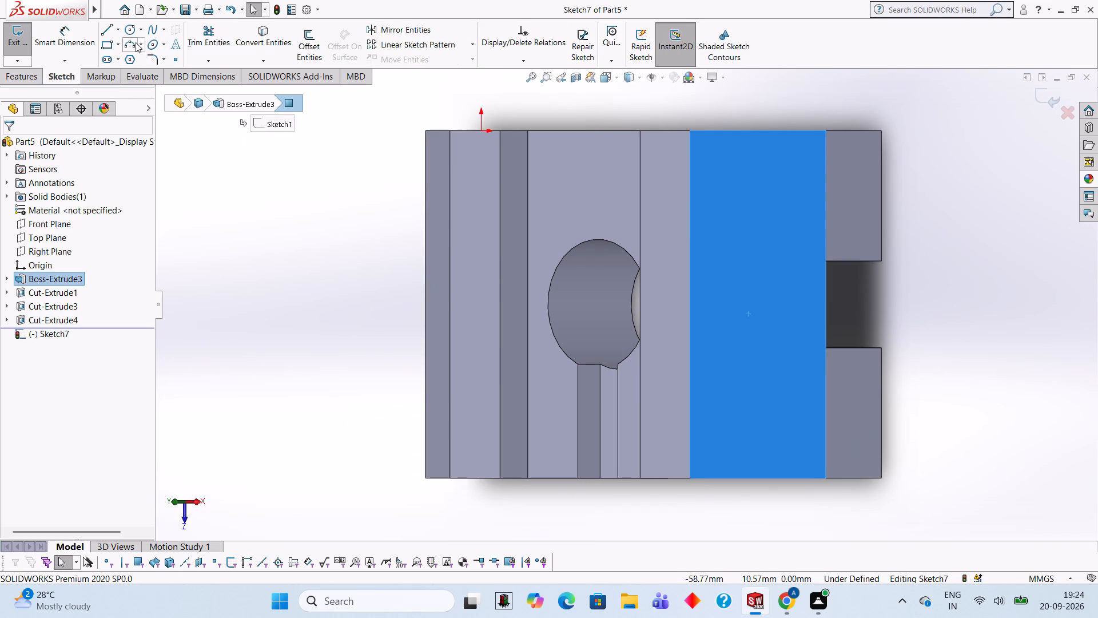
left_click(108, 32)
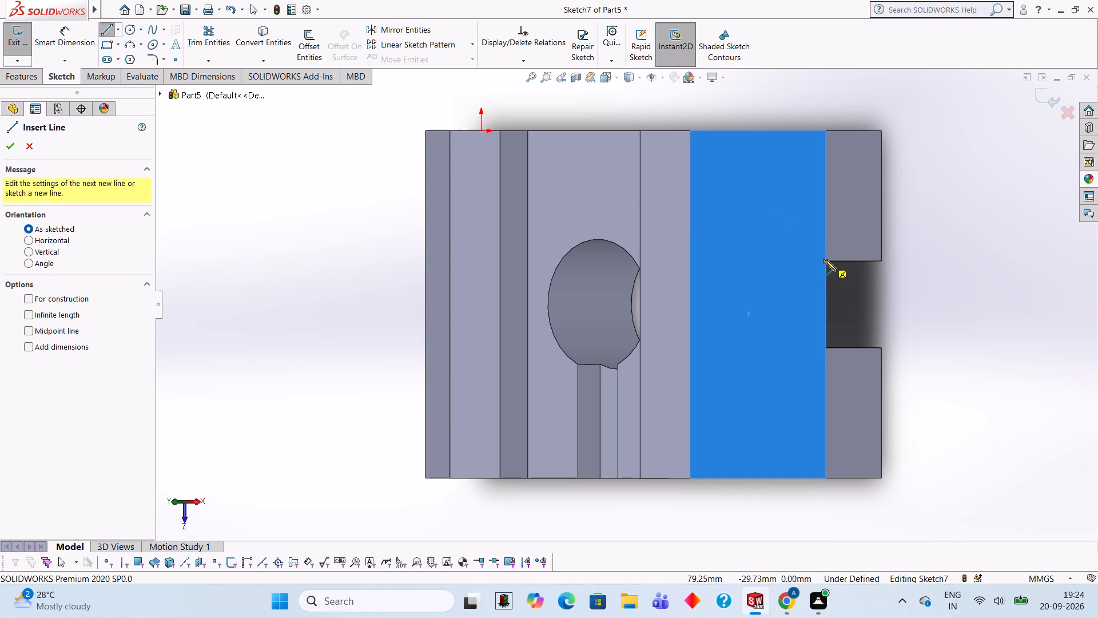
left_click(825, 260)
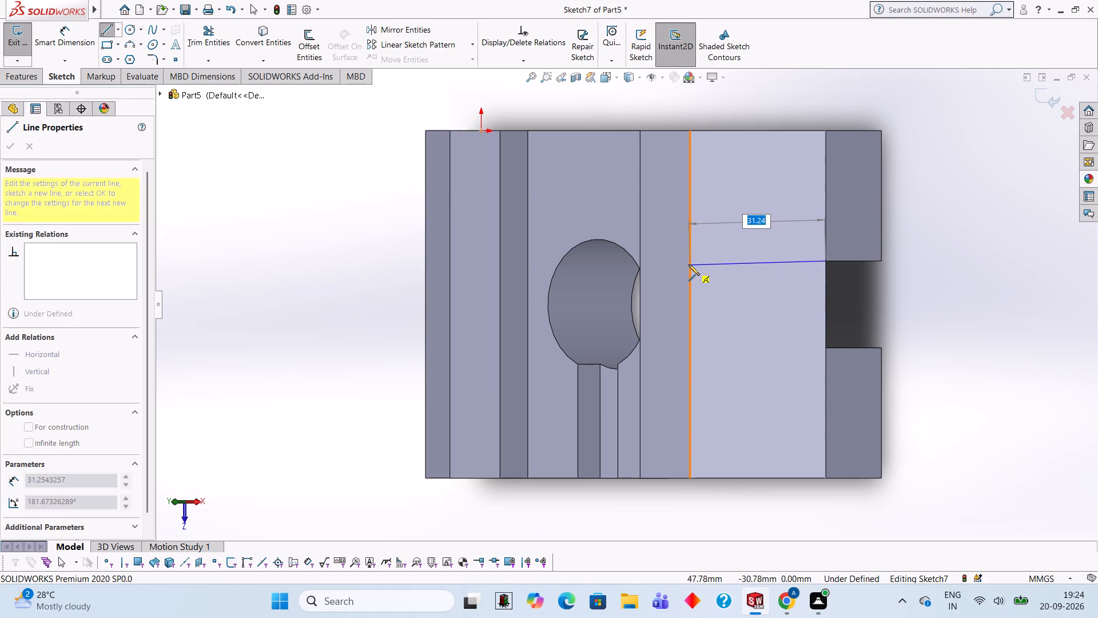
left_click(687, 260)
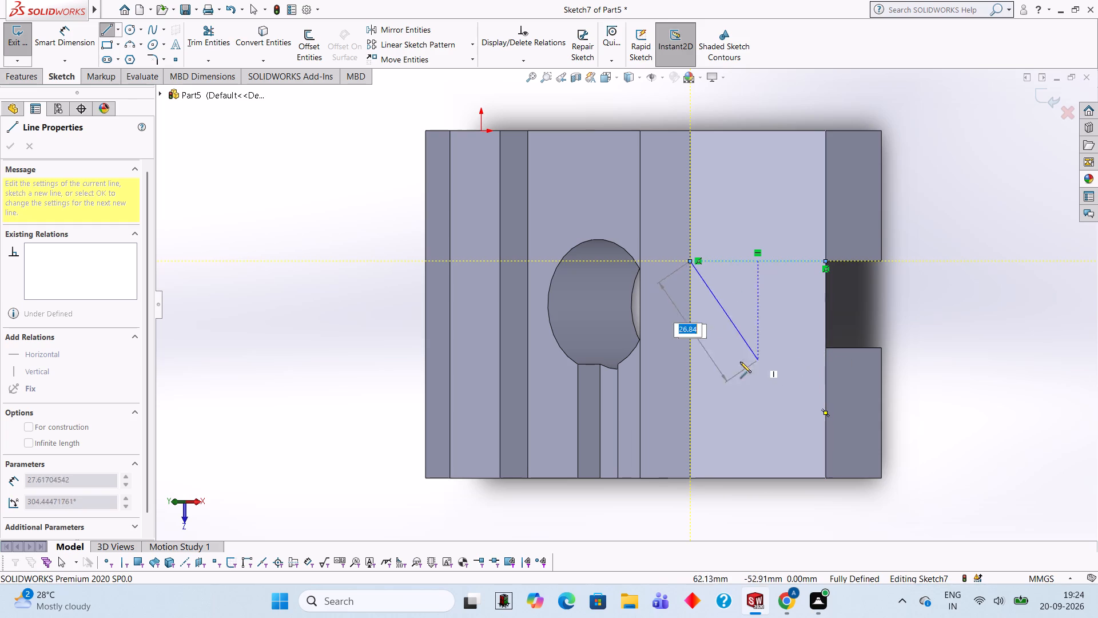
key("Escape")
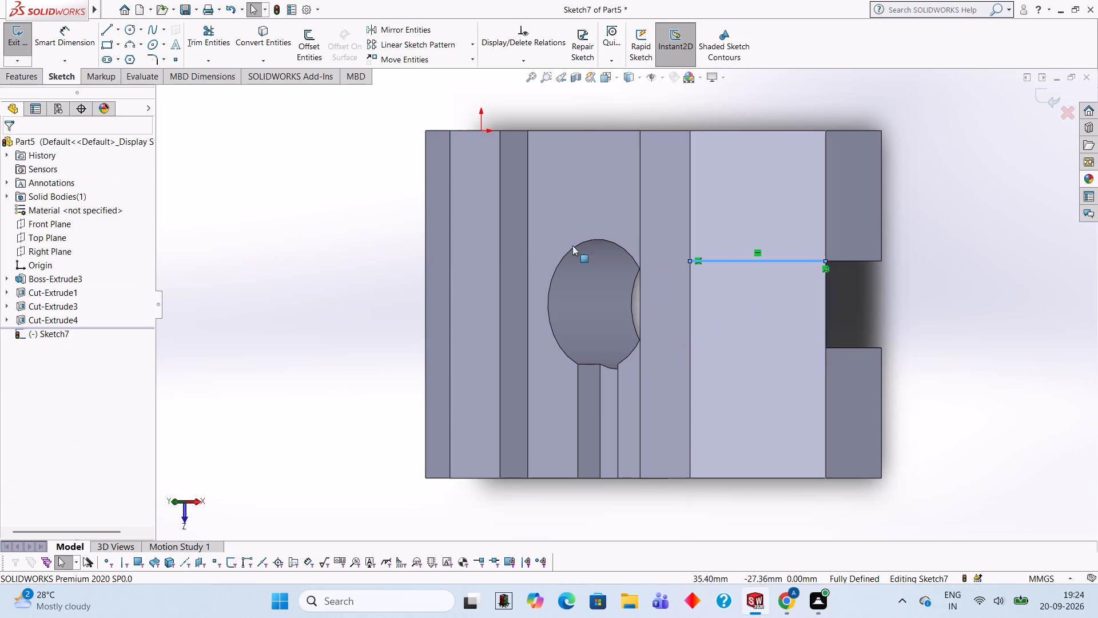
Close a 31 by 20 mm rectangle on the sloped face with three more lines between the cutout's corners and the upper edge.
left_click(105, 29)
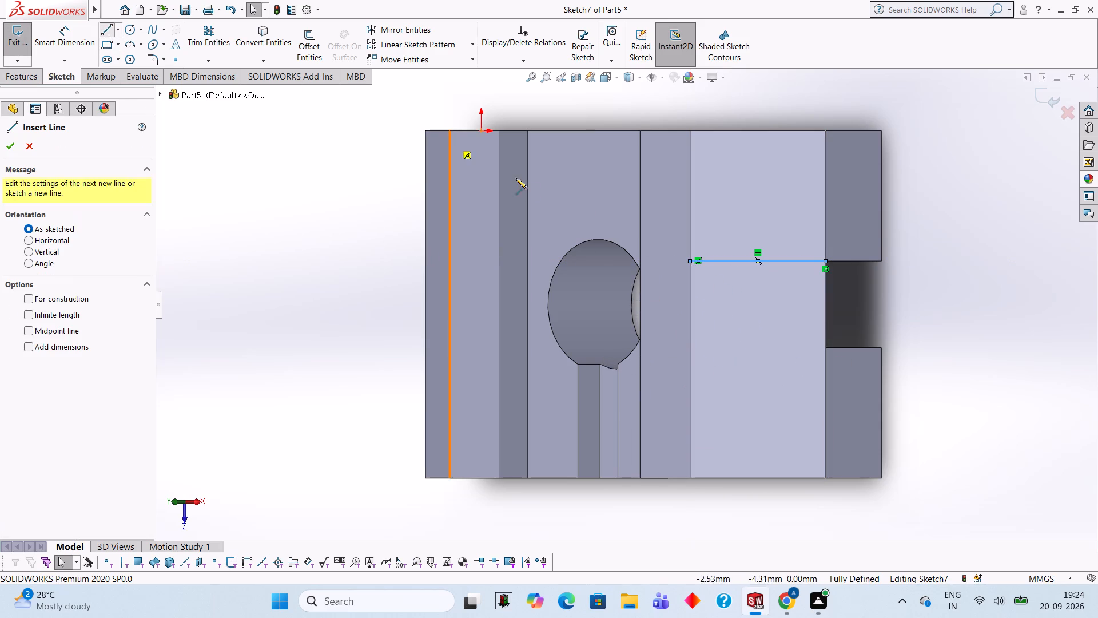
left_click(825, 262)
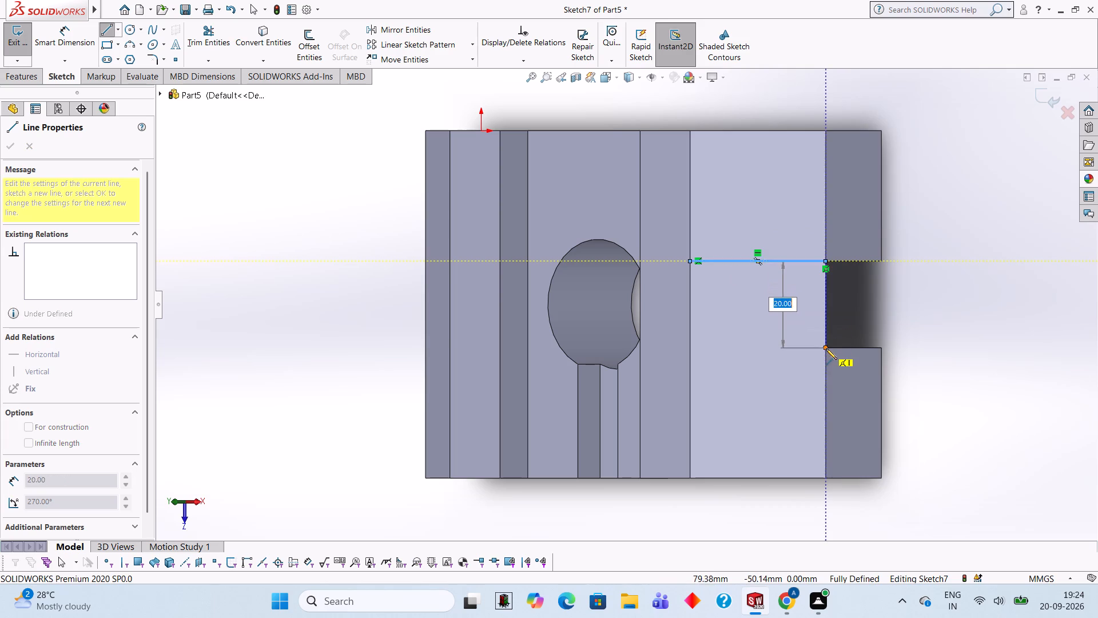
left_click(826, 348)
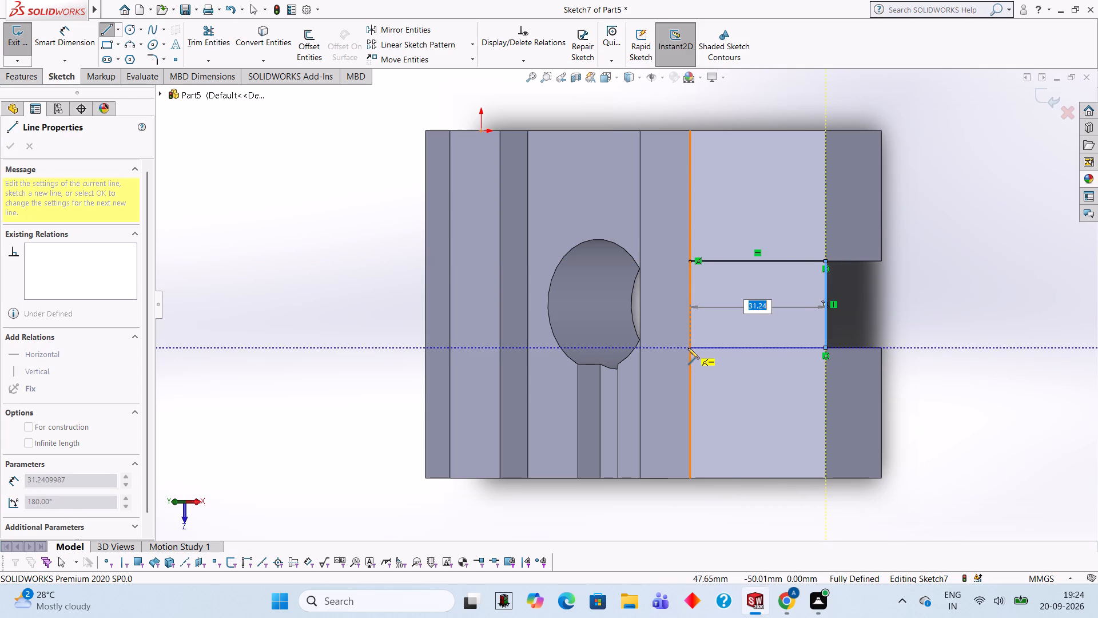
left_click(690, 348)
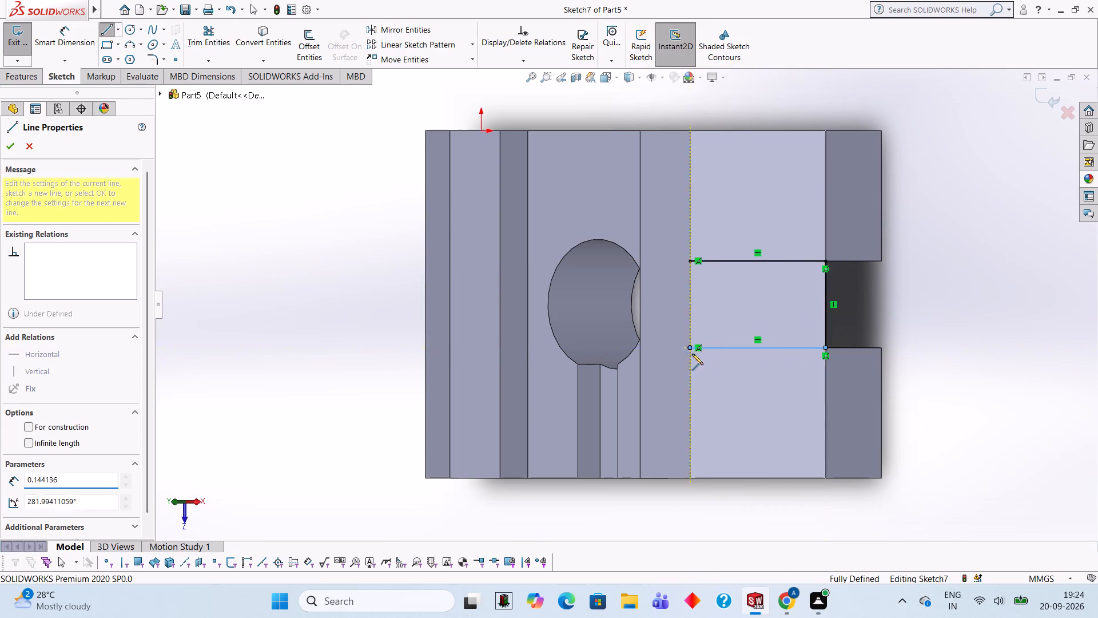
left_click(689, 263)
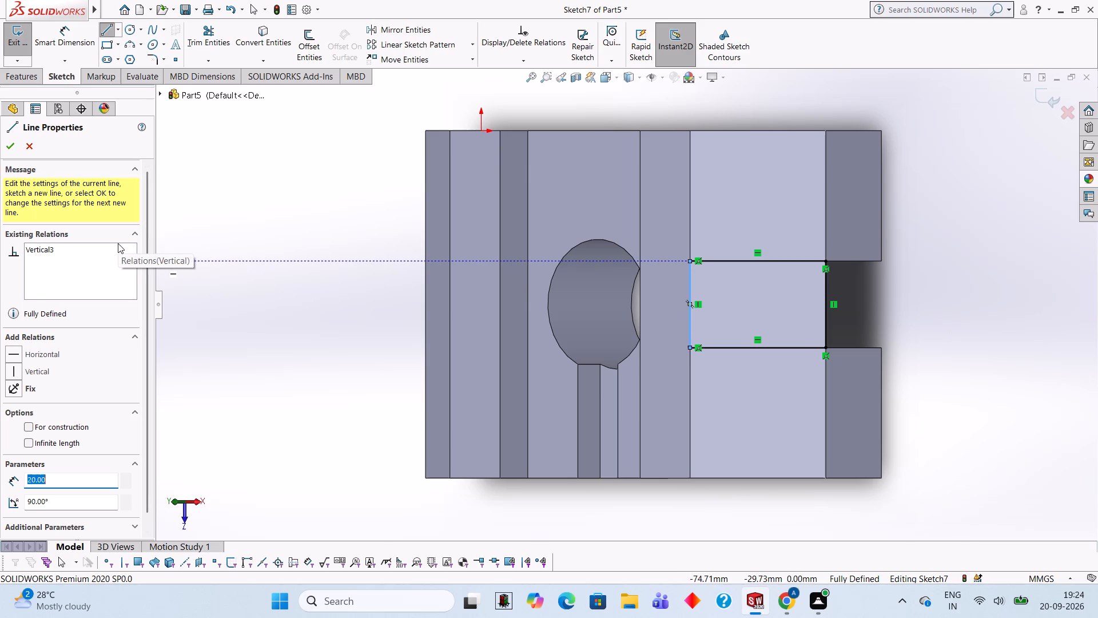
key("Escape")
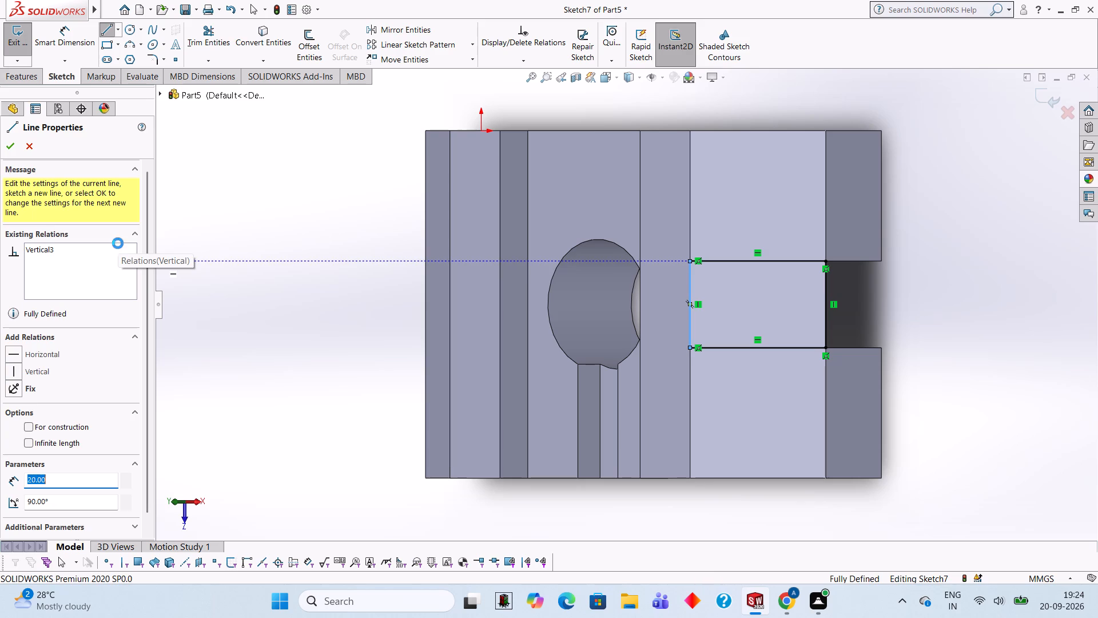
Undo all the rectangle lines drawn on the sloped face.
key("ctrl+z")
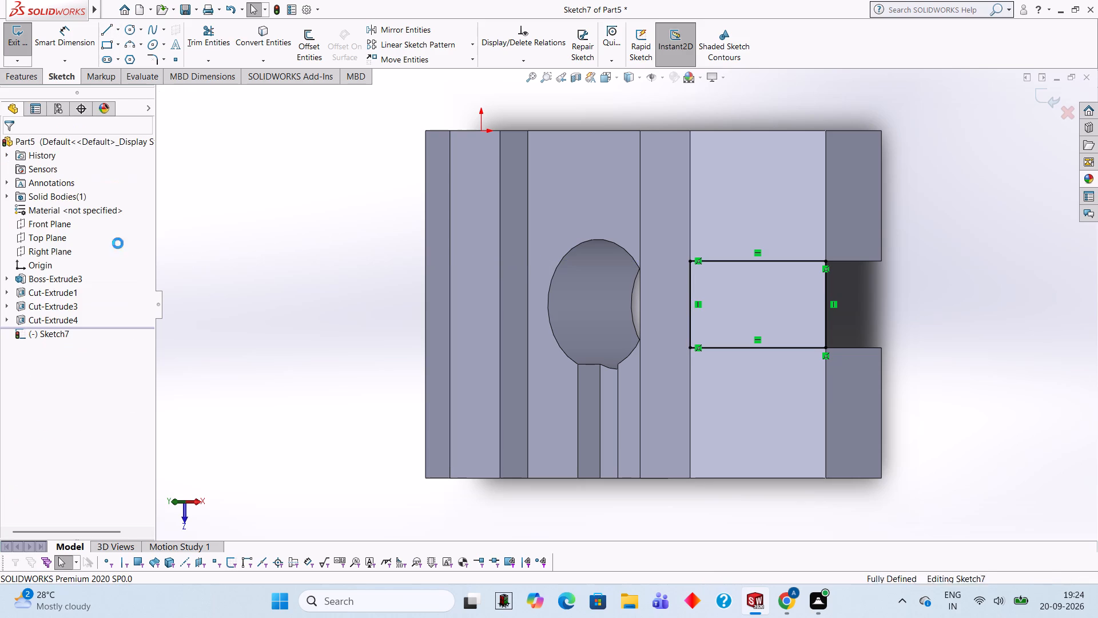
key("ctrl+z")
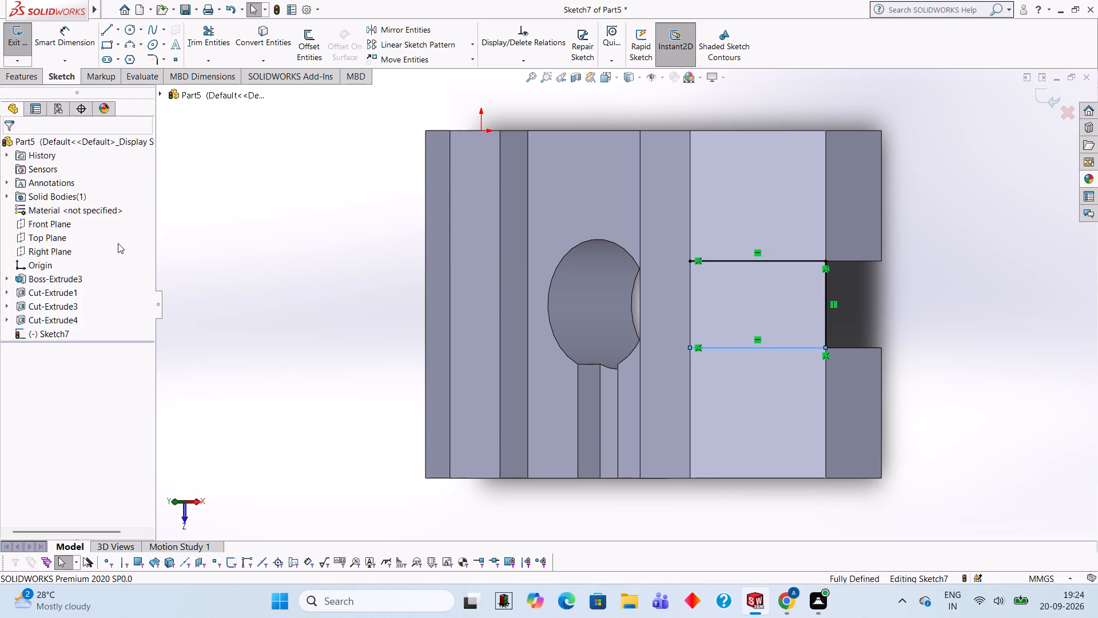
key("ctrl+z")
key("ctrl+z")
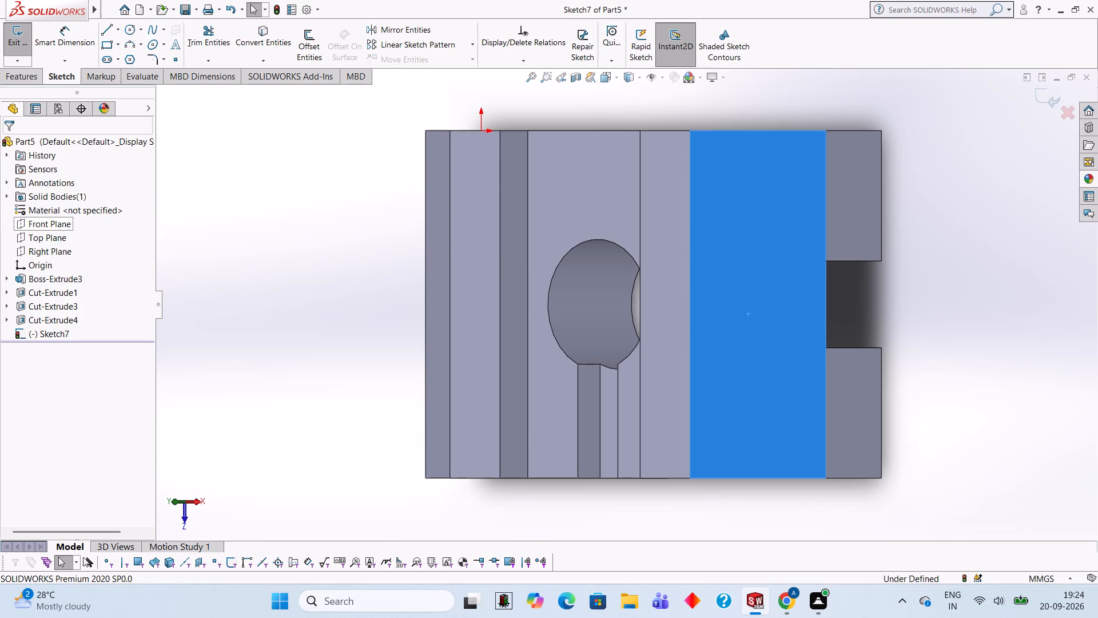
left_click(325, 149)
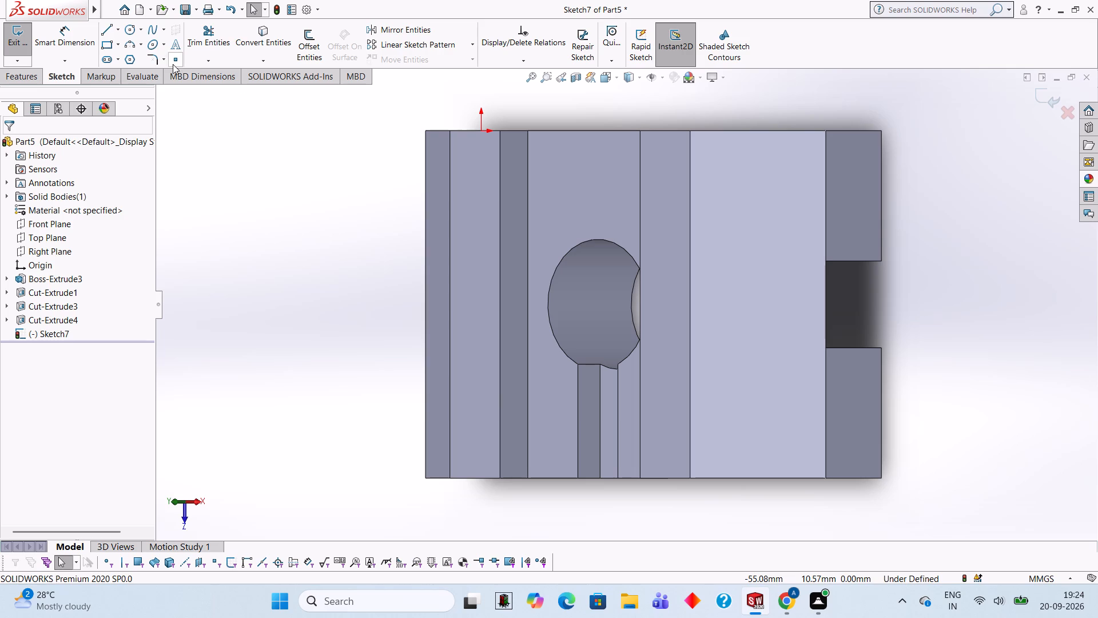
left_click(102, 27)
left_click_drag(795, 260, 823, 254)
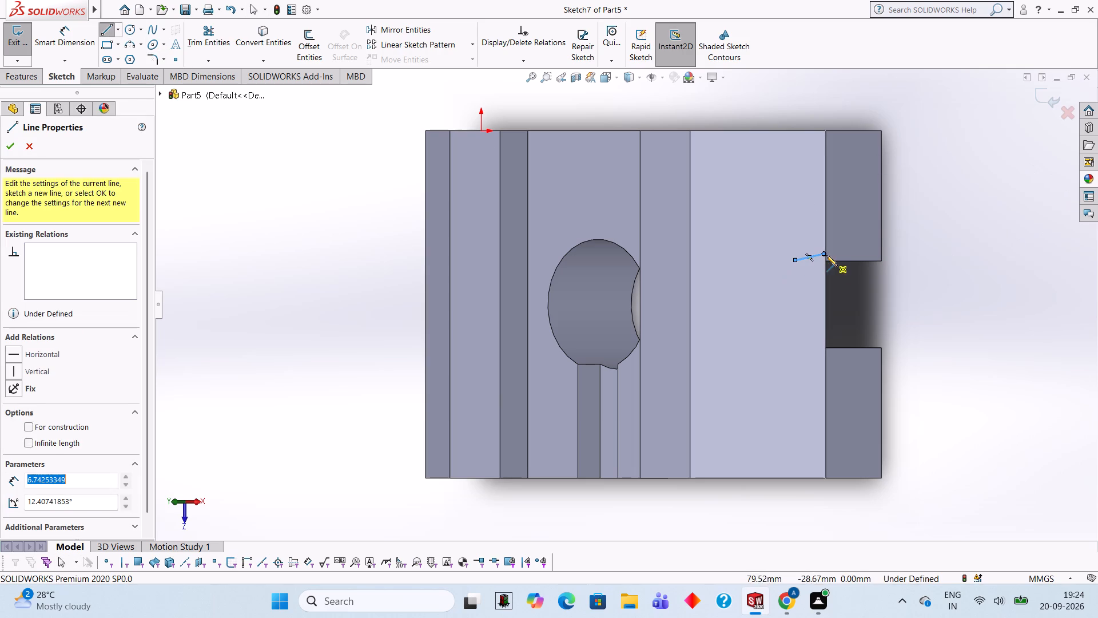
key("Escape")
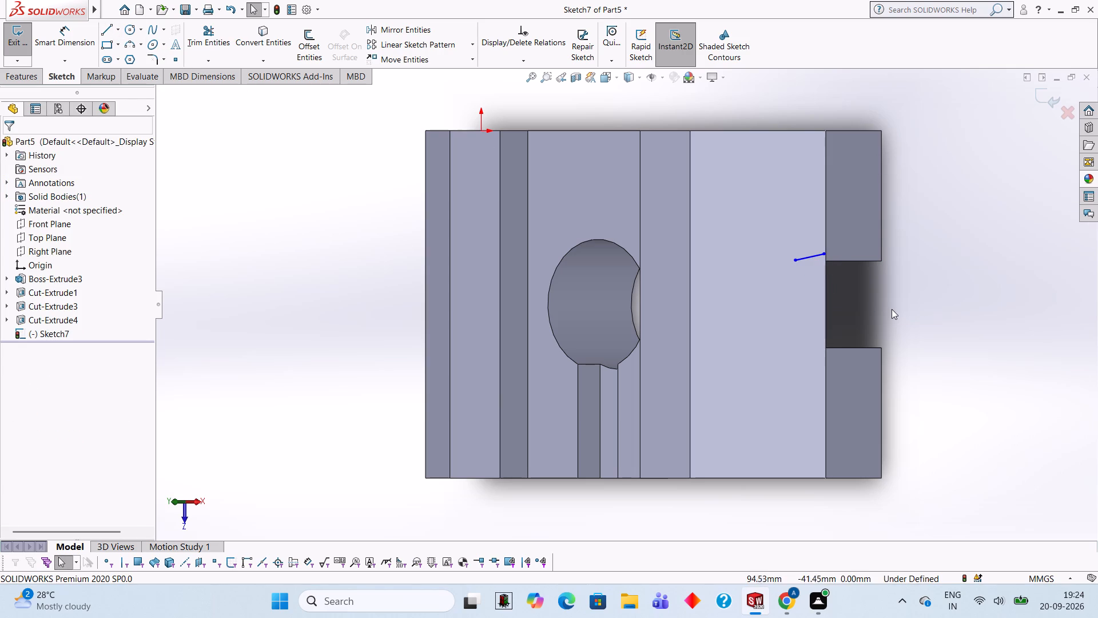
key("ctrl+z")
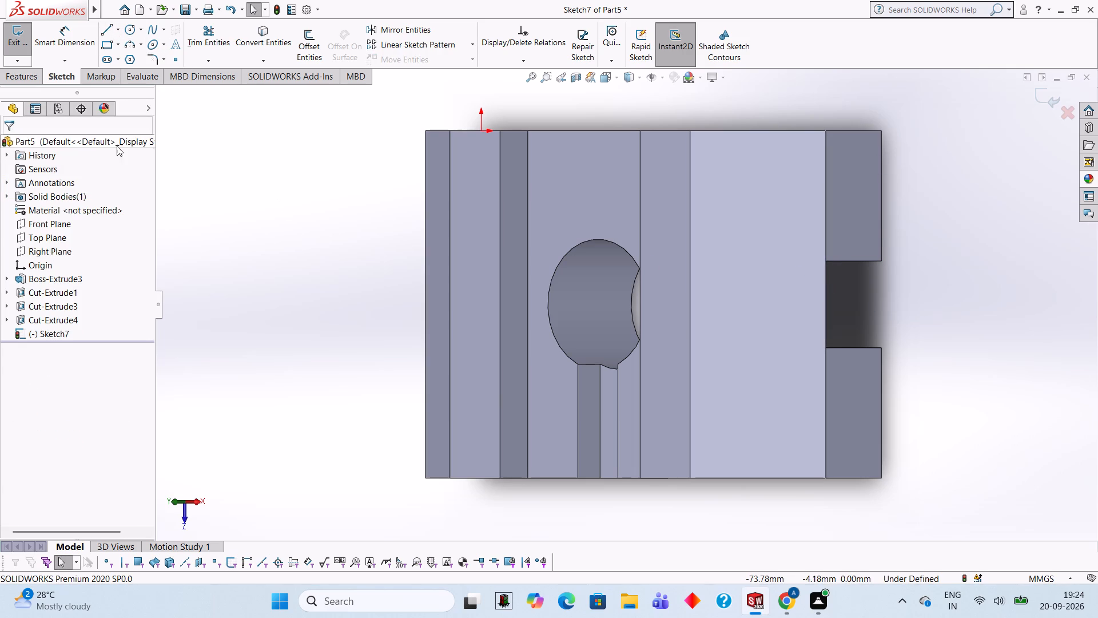
Draw a rectangle with lines about 28 mm upslope from the cutout's 20 mm edge on the sloped face, deleting the stray line inside it.
left_click(109, 33)
left_click_drag(747, 267, 794, 269)
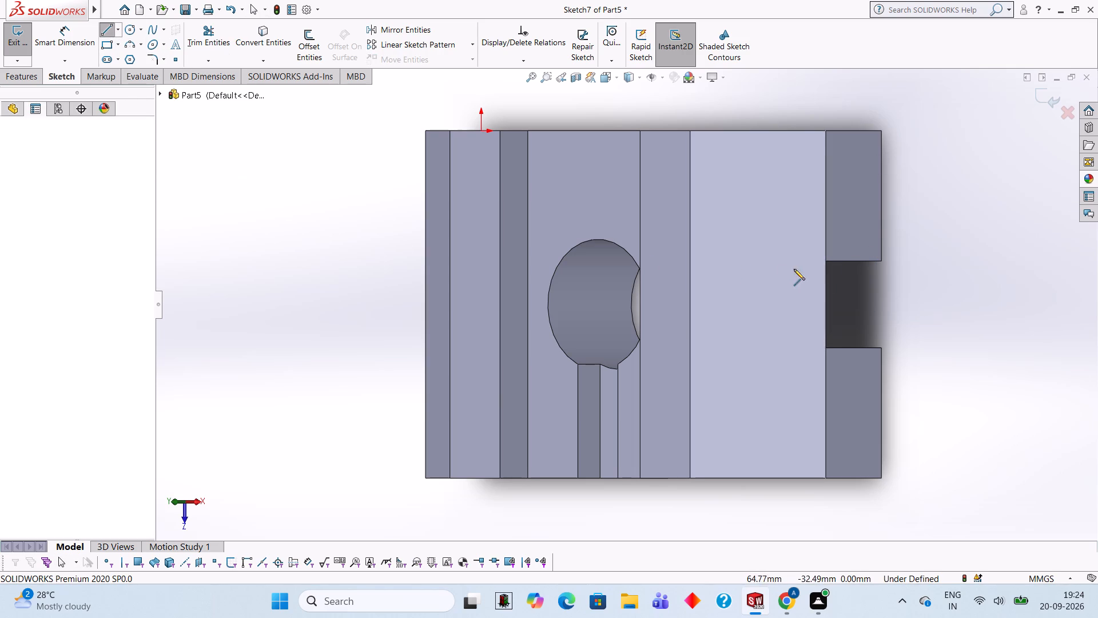
left_click_drag(794, 269, 796, 269)
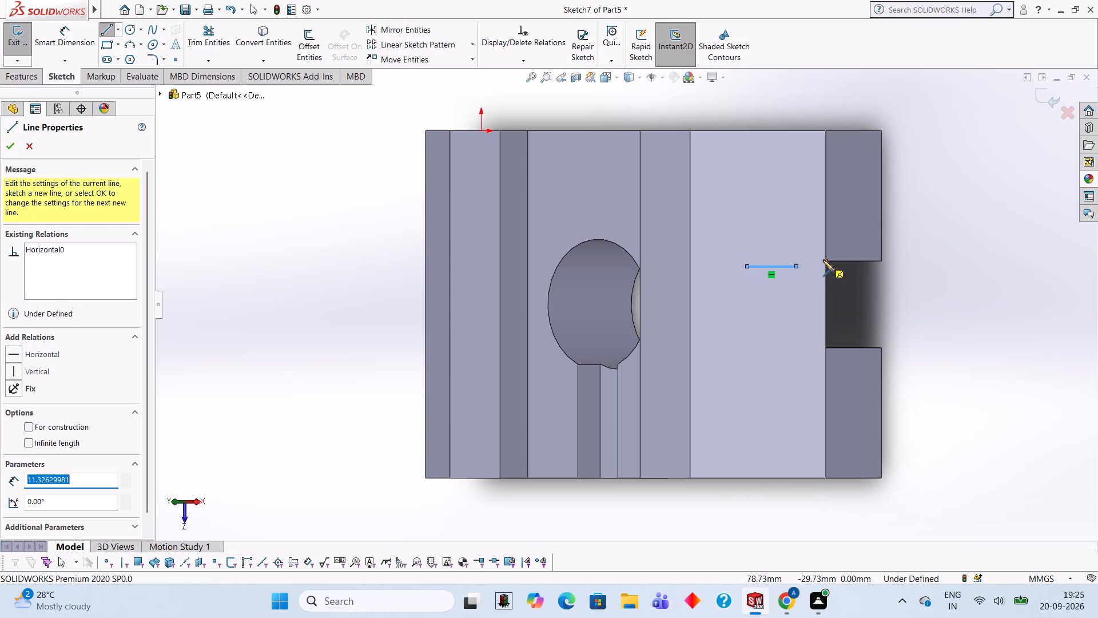
left_click(823, 260)
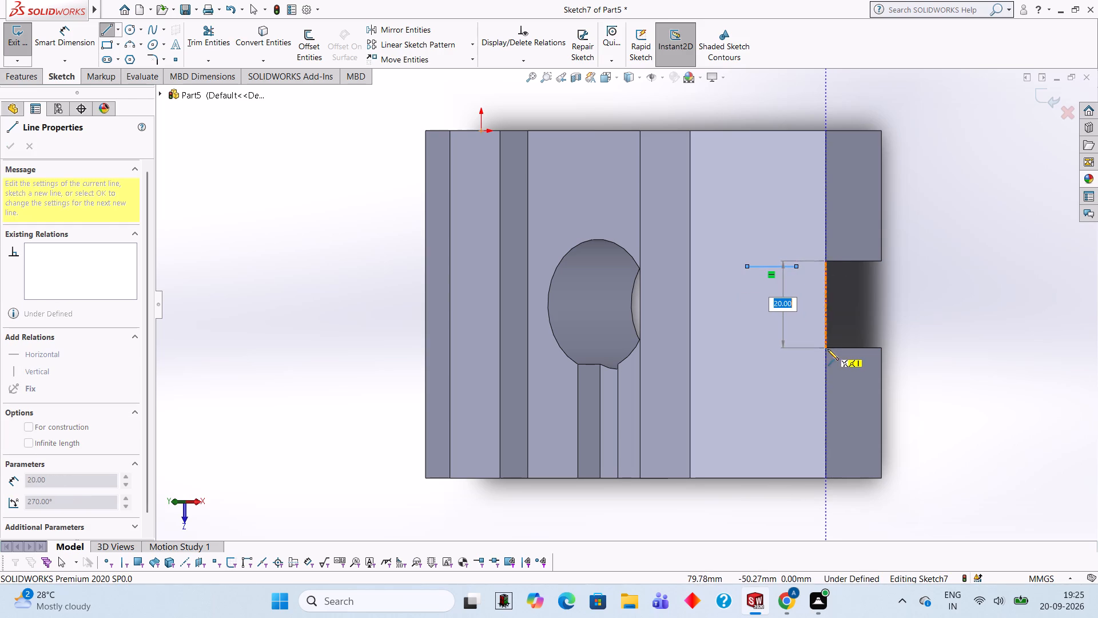
left_click(824, 349)
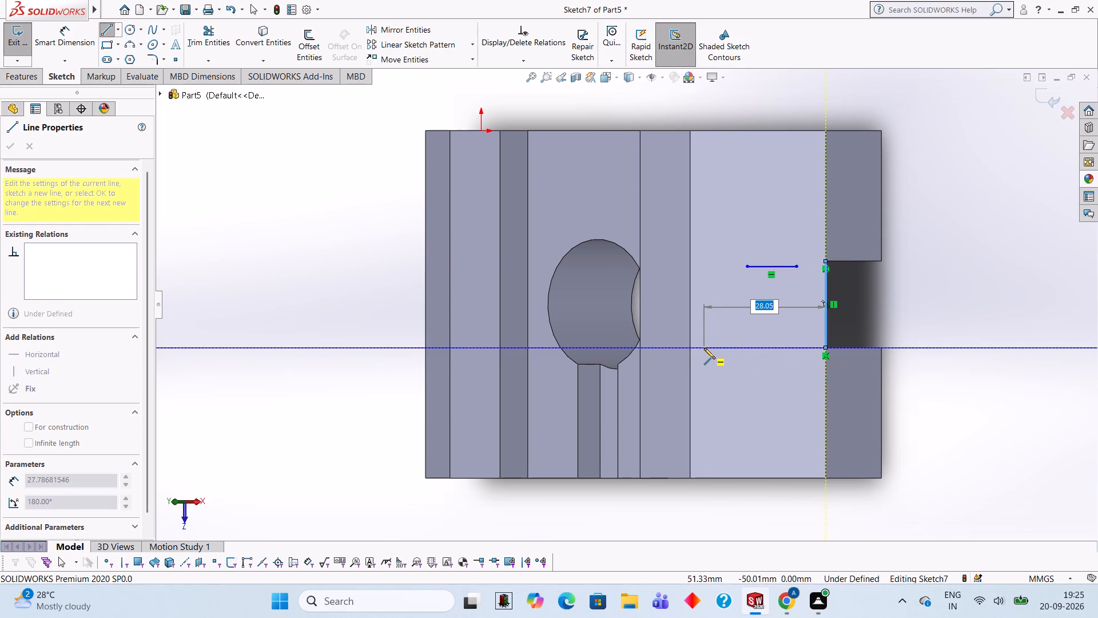
left_click(704, 348)
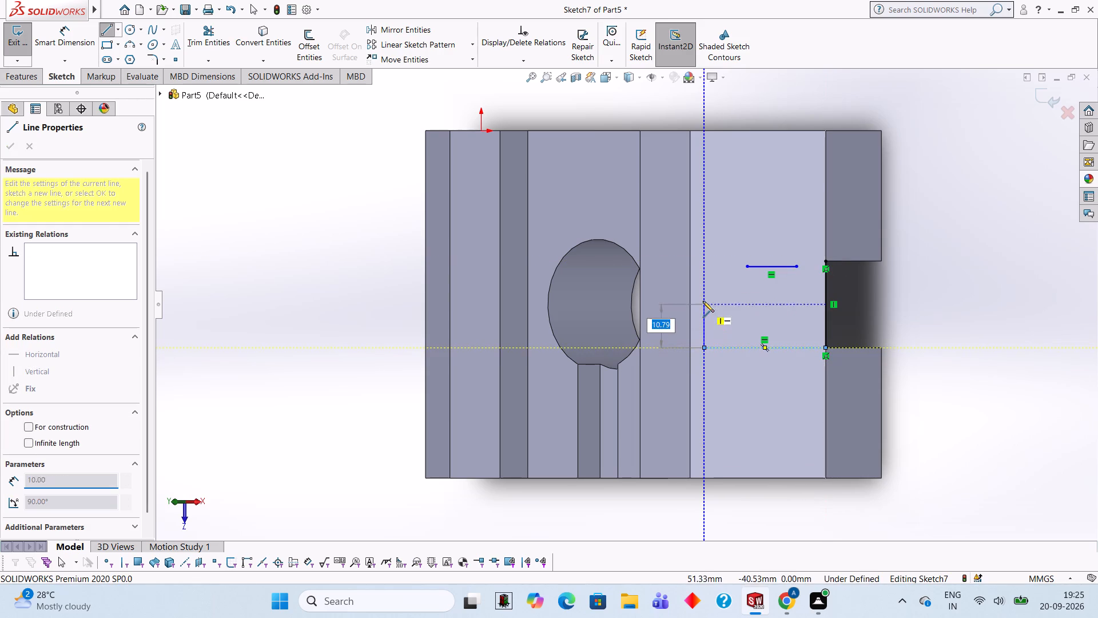
left_click(703, 259)
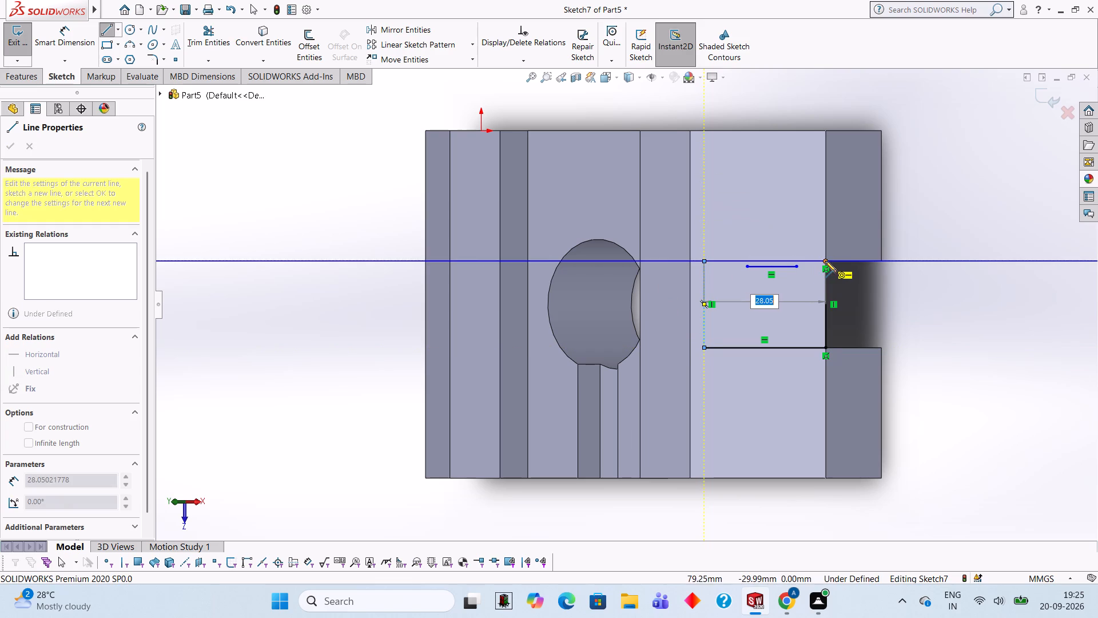
left_click(825, 261)
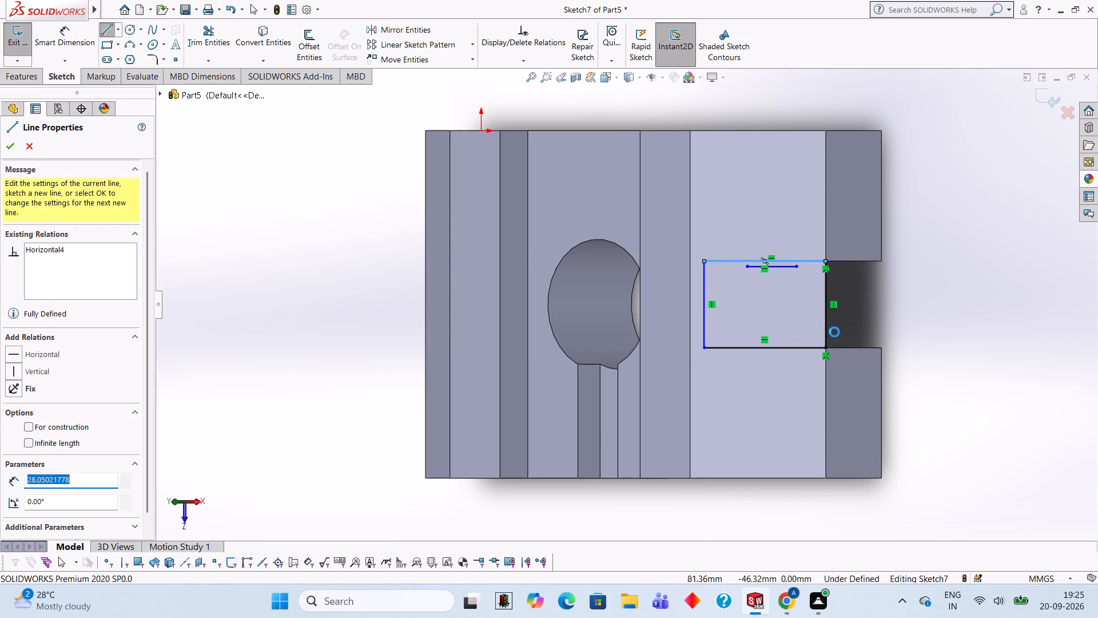
key("Escape")
left_click(785, 265)
key("Delete")
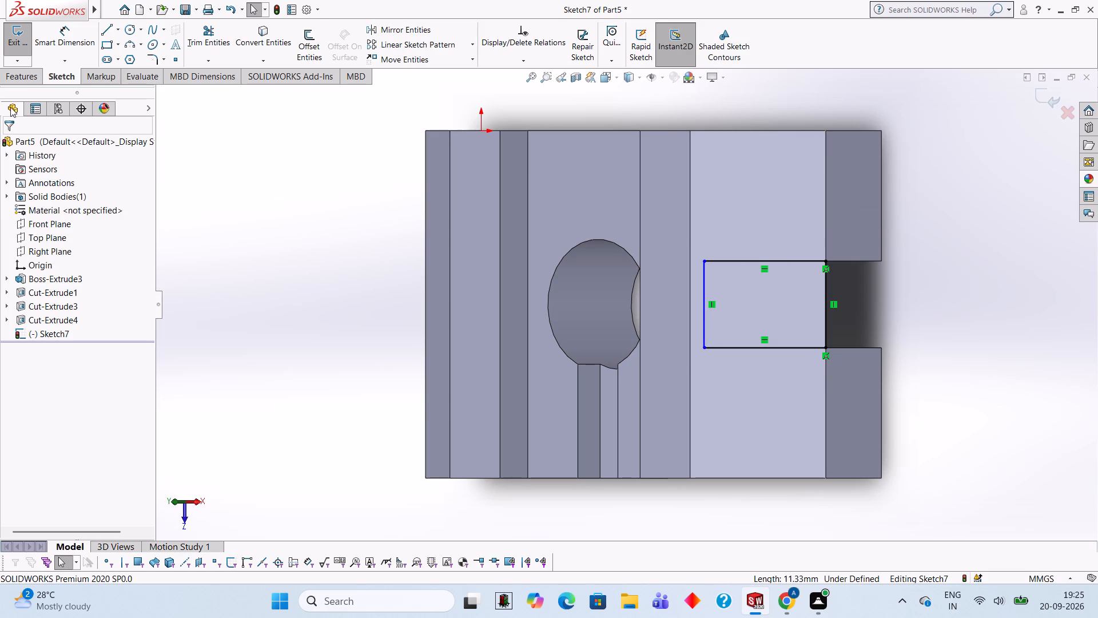
Cut the rectangle into the sloped face with a blind extruded cut 20 mm deep.
left_click(30, 77)
left_click(191, 49)
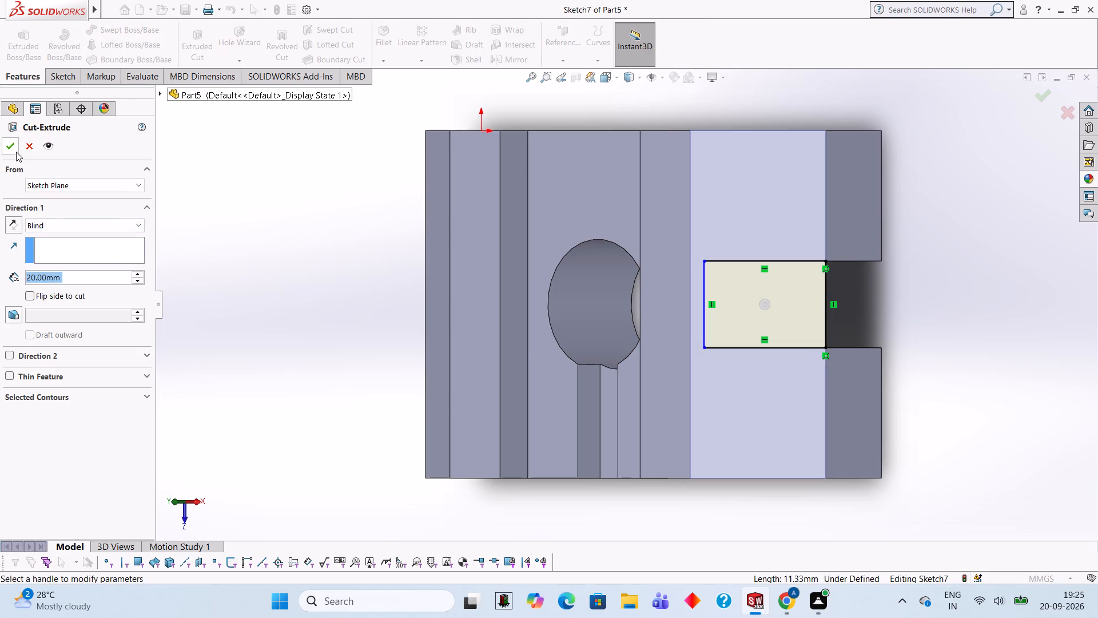
left_click(15, 151)
Examine the new cutout through the sloped face and side from several angles.
middle_click_drag(337, 320, 330, 236)
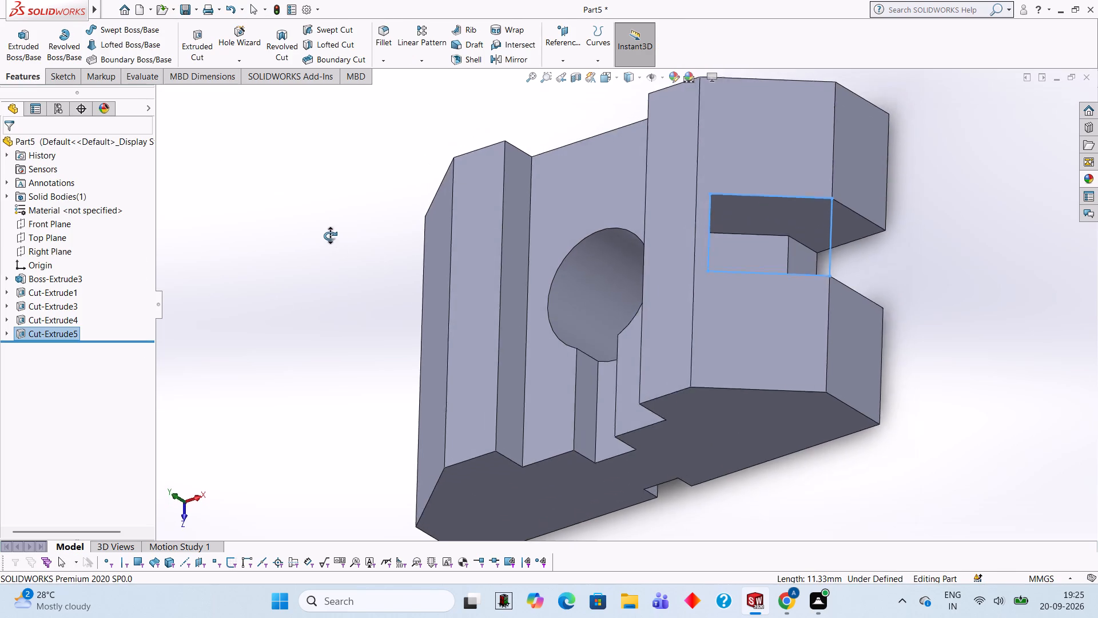
middle_click_drag(330, 236, 334, 223)
middle_click_drag(941, 410, 932, 324)
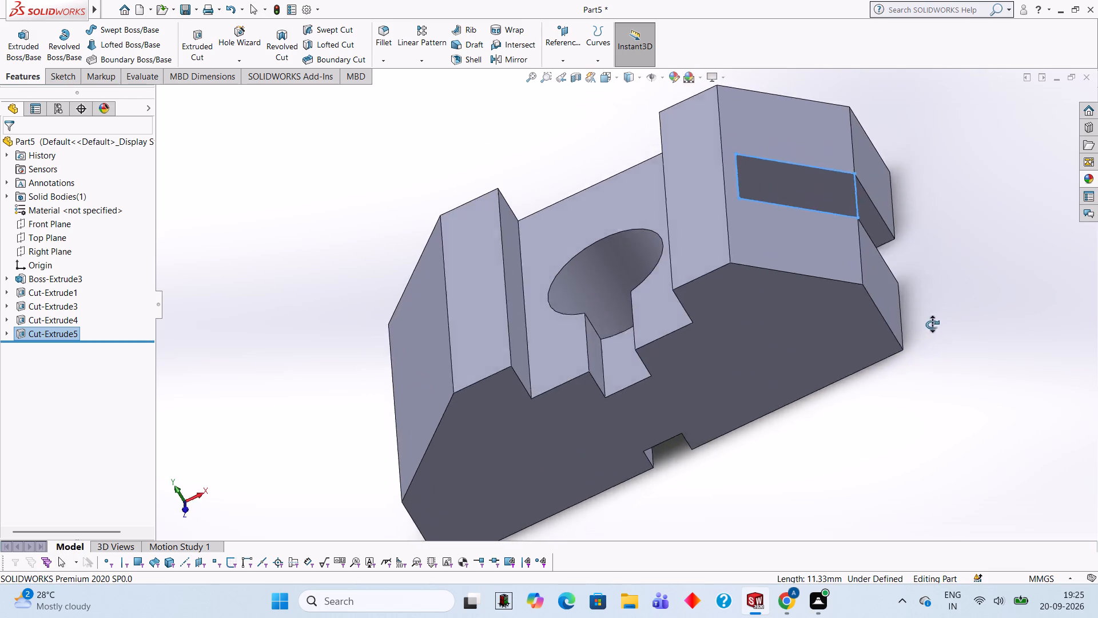
middle_click_drag(932, 324, 897, 336)
left_click(954, 348)
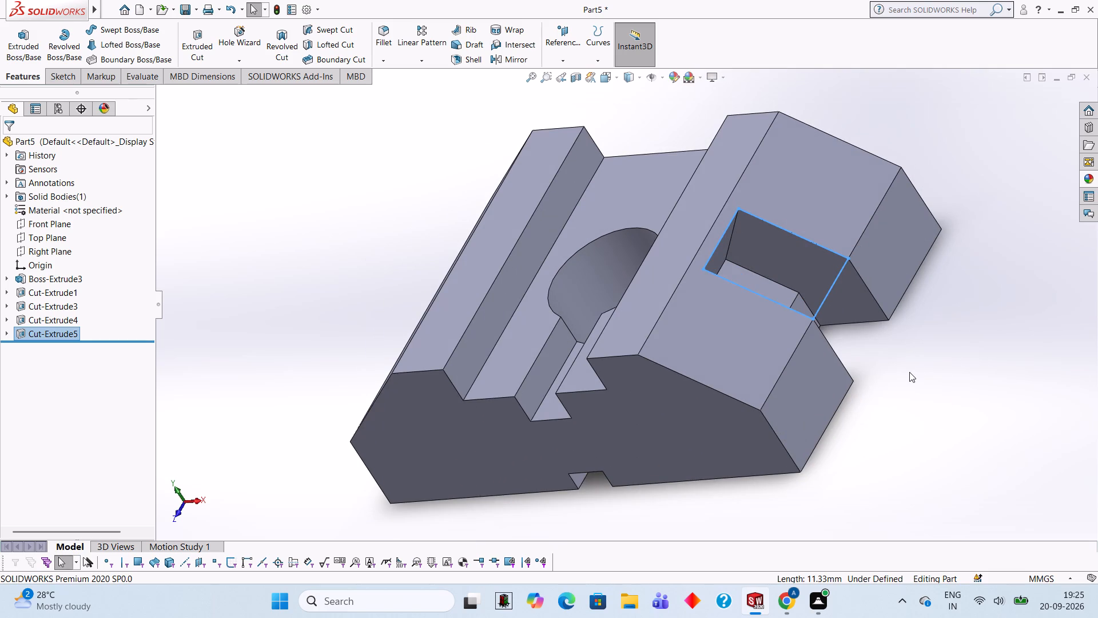
middle_click_drag(845, 429, 809, 373)
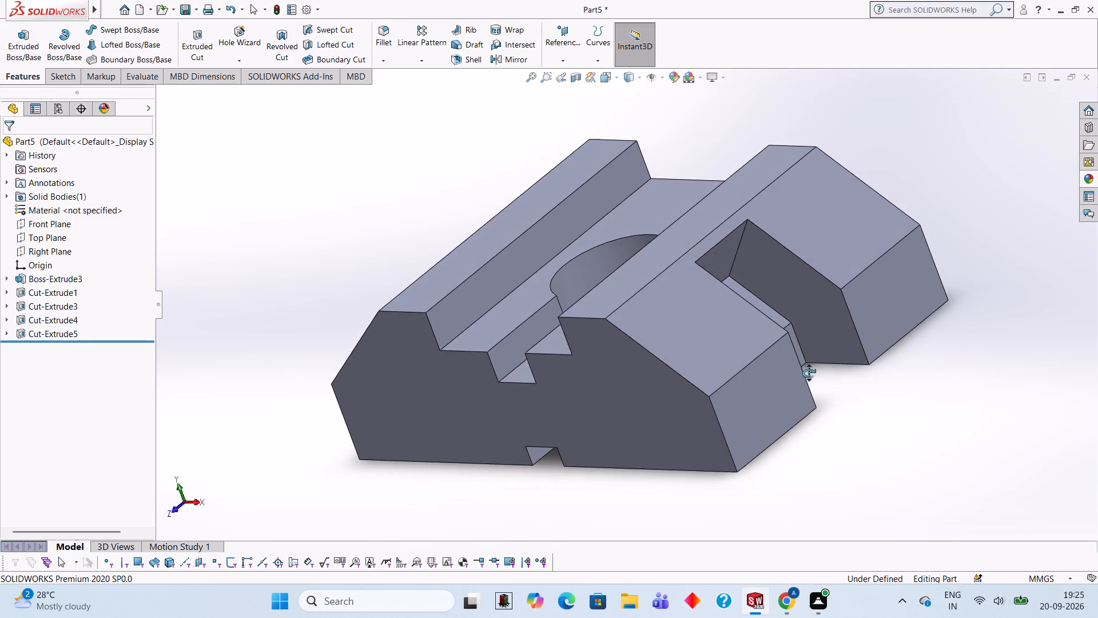
middle_click_drag(809, 373, 789, 317)
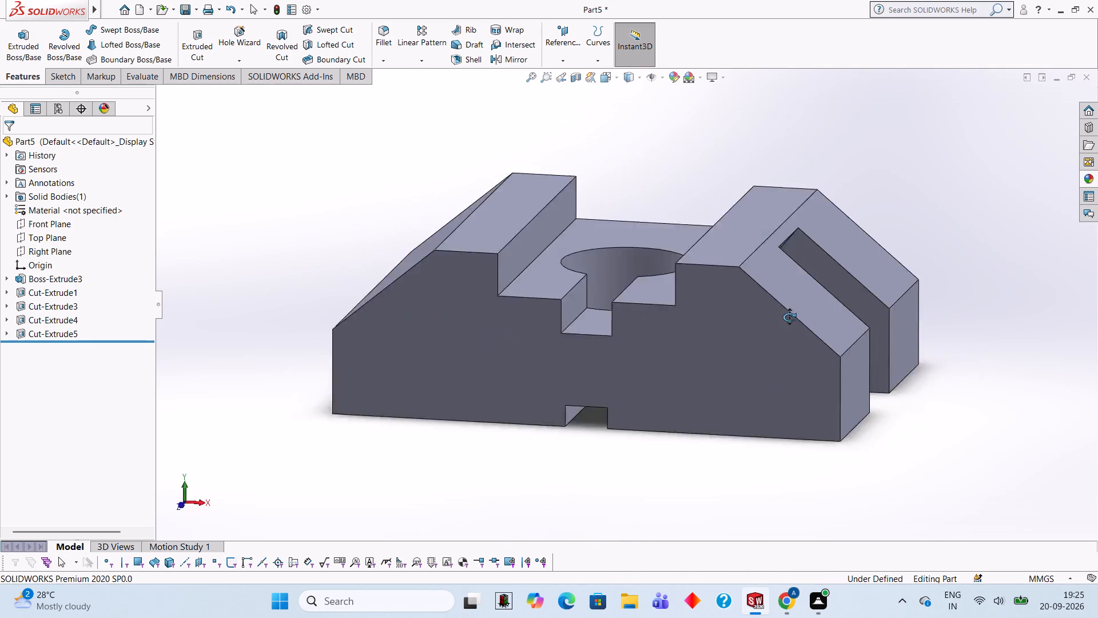
middle_click_drag(789, 317, 658, 305)
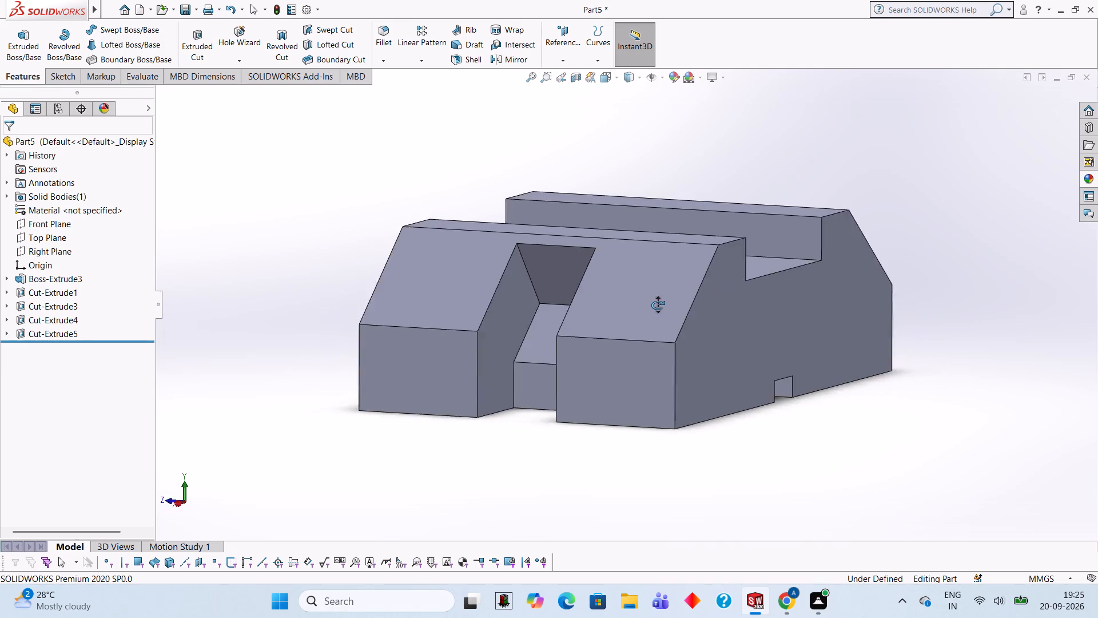
Start a sketch on the opposite vertical side face and draw a full-height rectangle about 12 mm wide and 20 mm high near its middle.
middle_click_drag(658, 305, 920, 276)
middle_click_drag(918, 270, 898, 241)
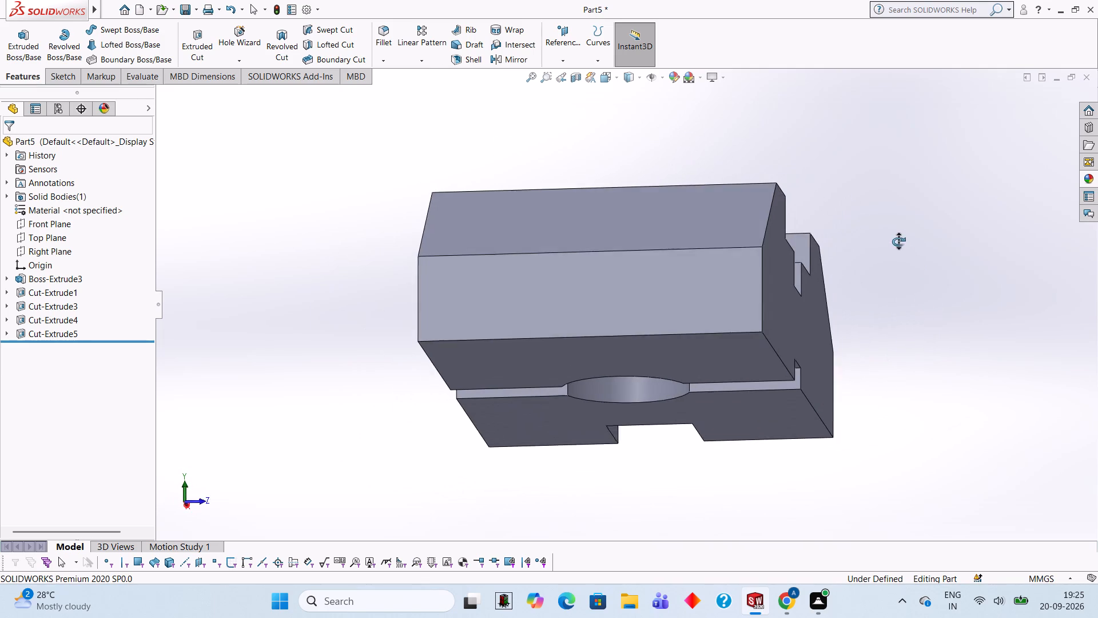
middle_click_drag(898, 241, 898, 241)
left_click(642, 296)
left_click(696, 257)
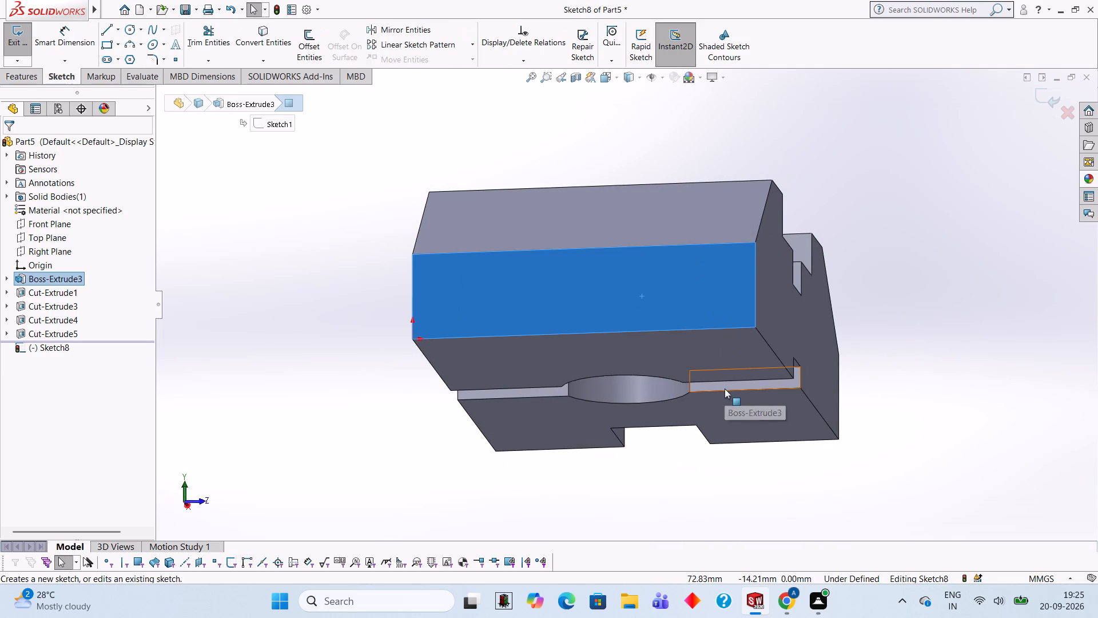
key("ctrl+8")
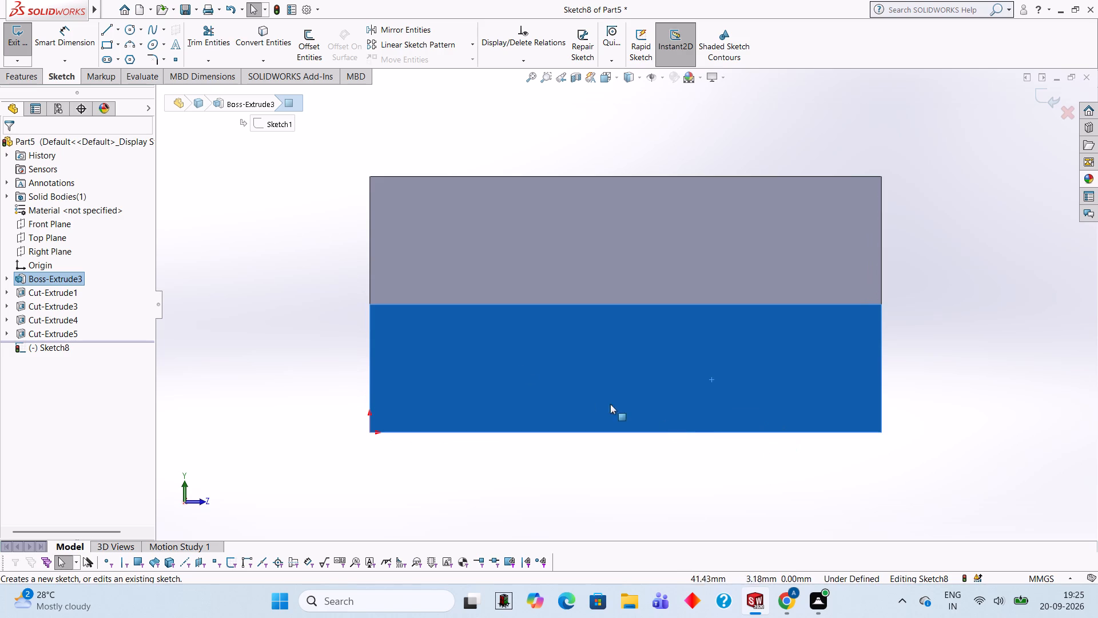
left_click(112, 42)
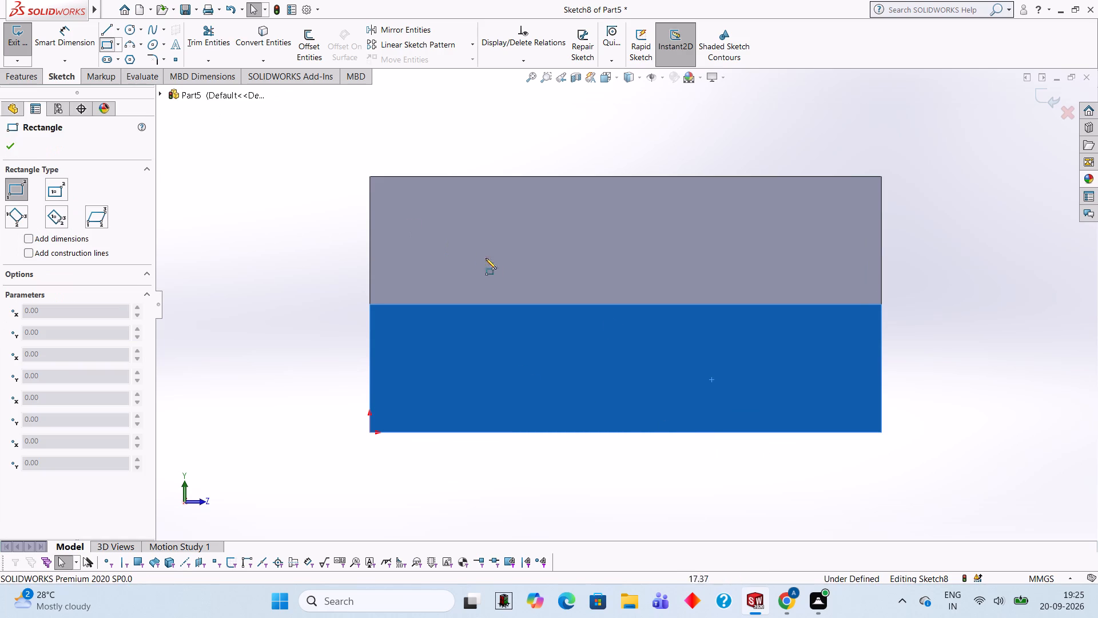
left_click(588, 304)
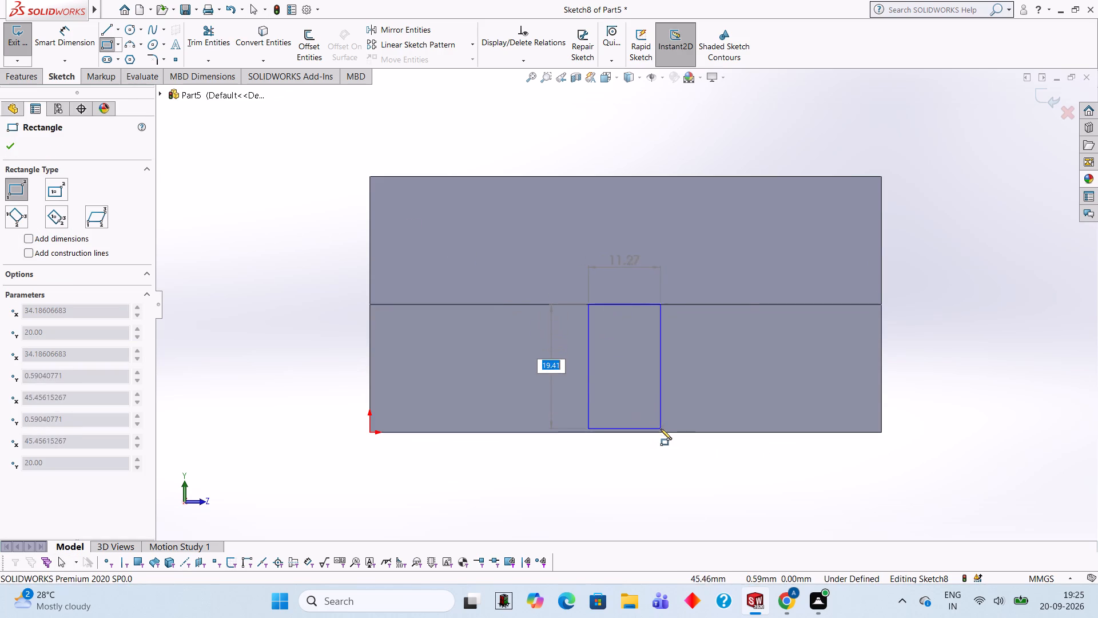
left_click(665, 435)
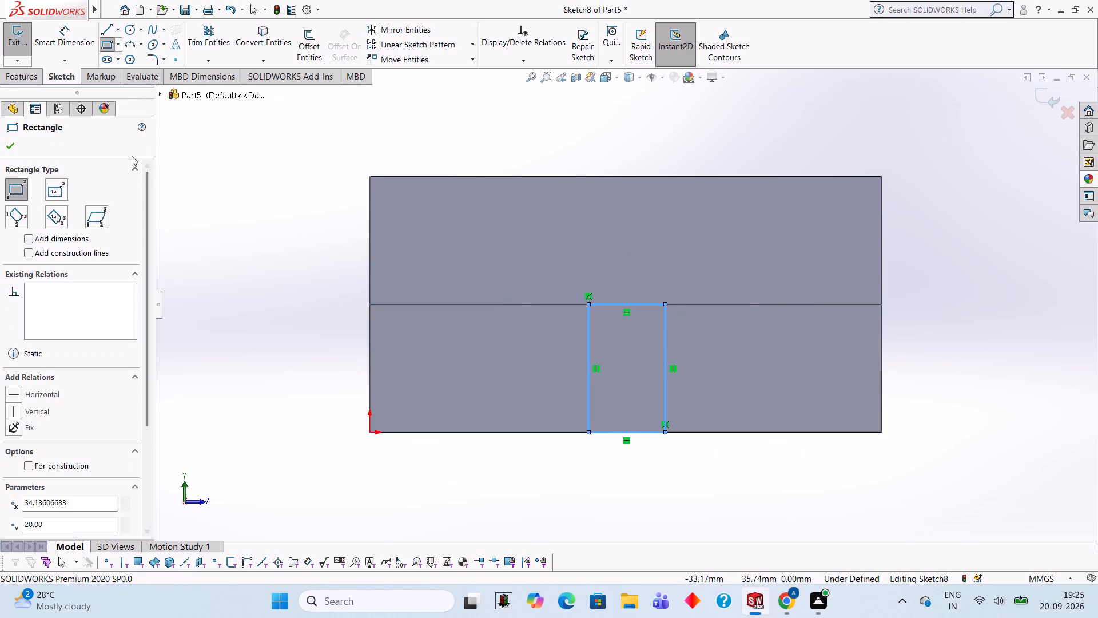
Dimension the rectangle's two vertical sides 30 mm from the nearest outer edges of the side face.
left_click(86, 27)
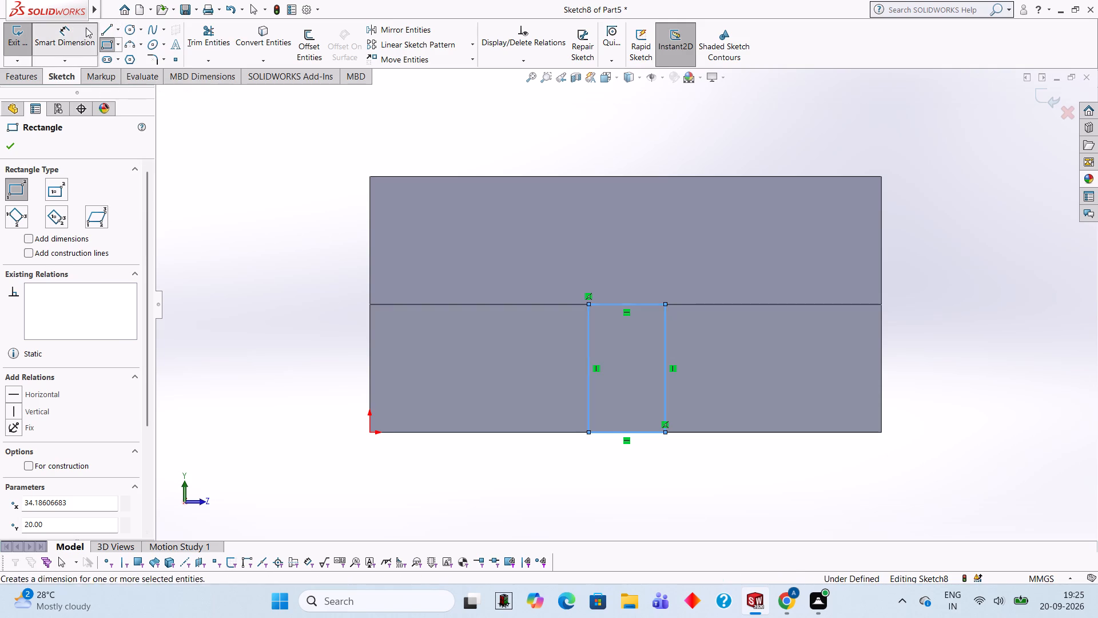
left_click(666, 342)
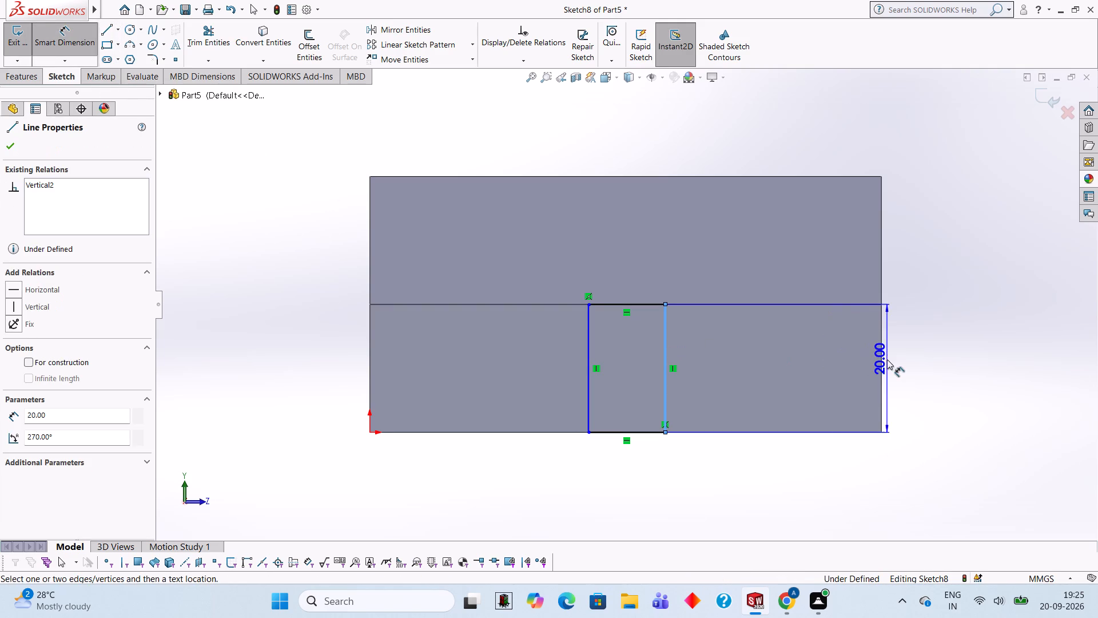
left_click(880, 356)
left_click_drag(801, 460, 807, 460)
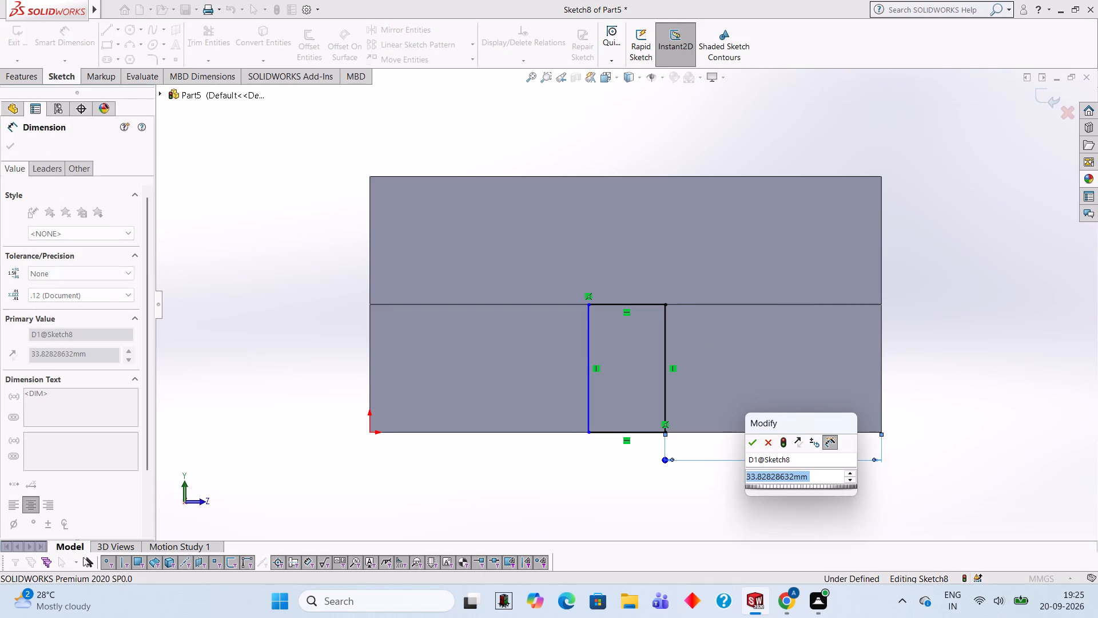
type("30")
key("Return")
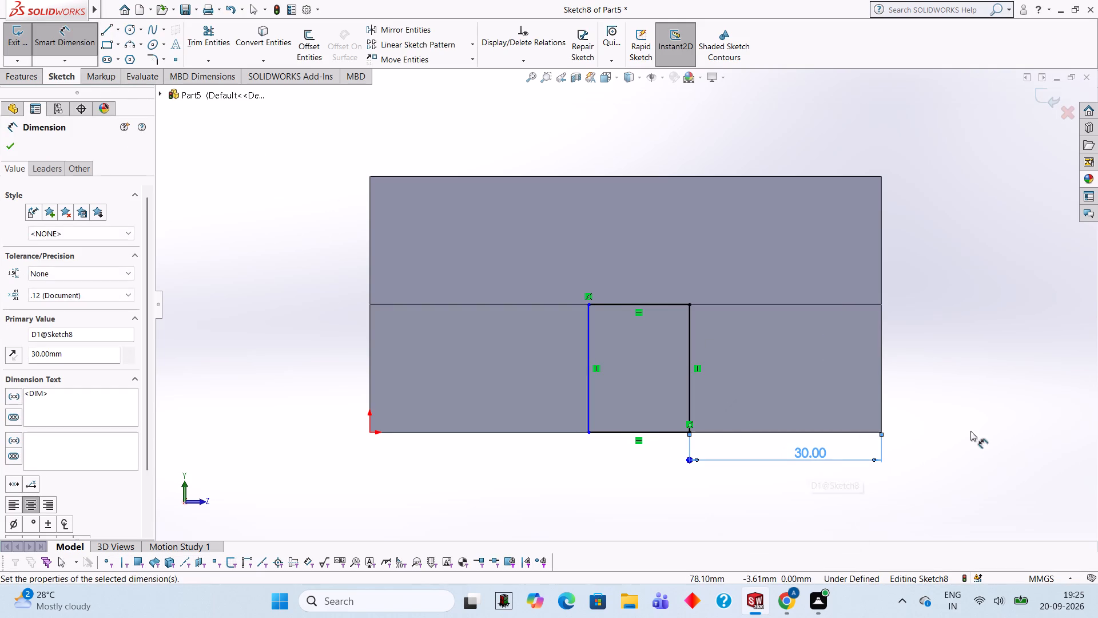
left_click(936, 308)
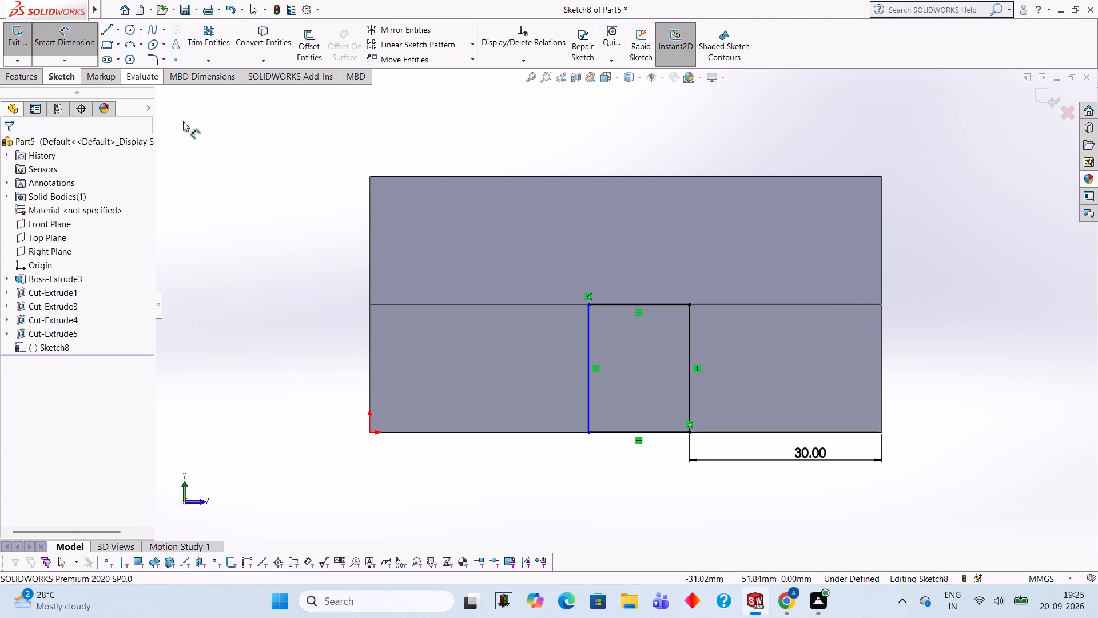
left_click(587, 389)
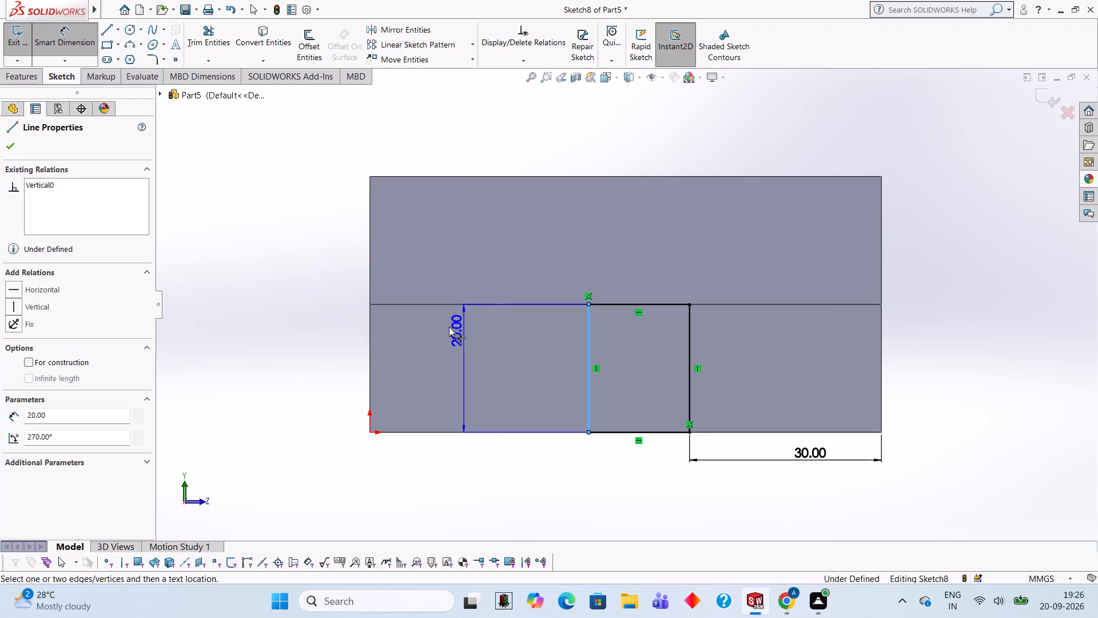
left_click(368, 324)
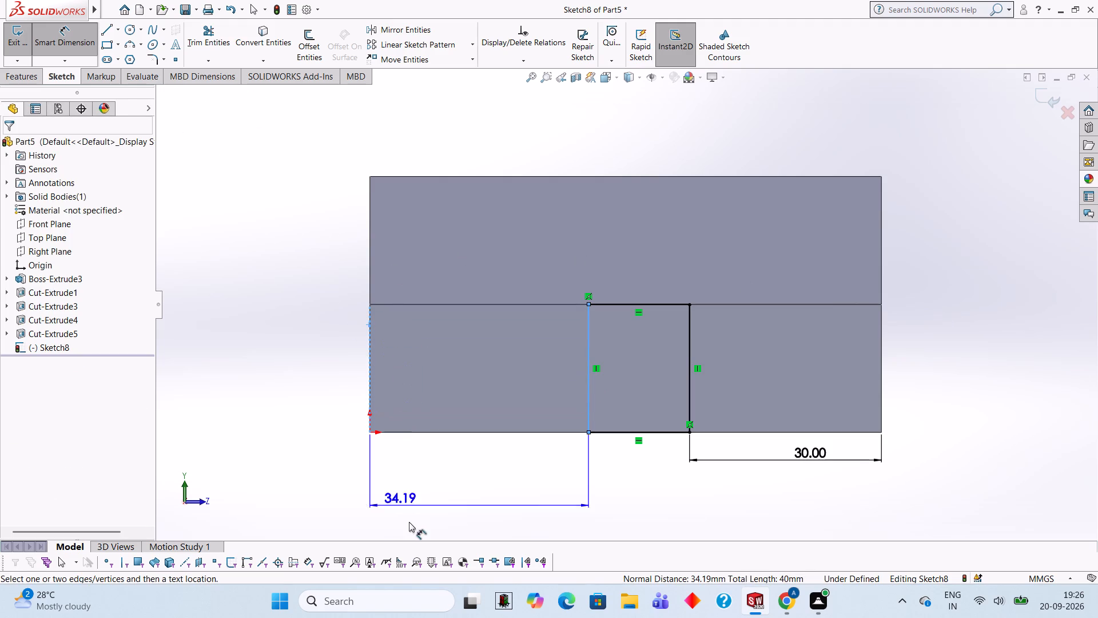
left_click(478, 495)
type("30")
key("Return")
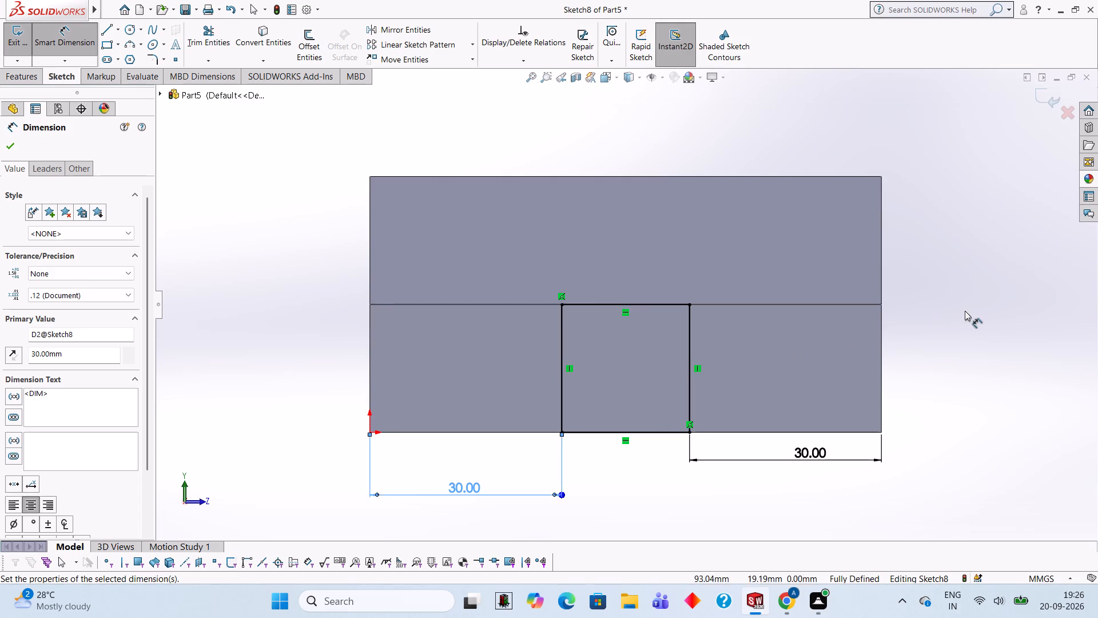
left_click(965, 311)
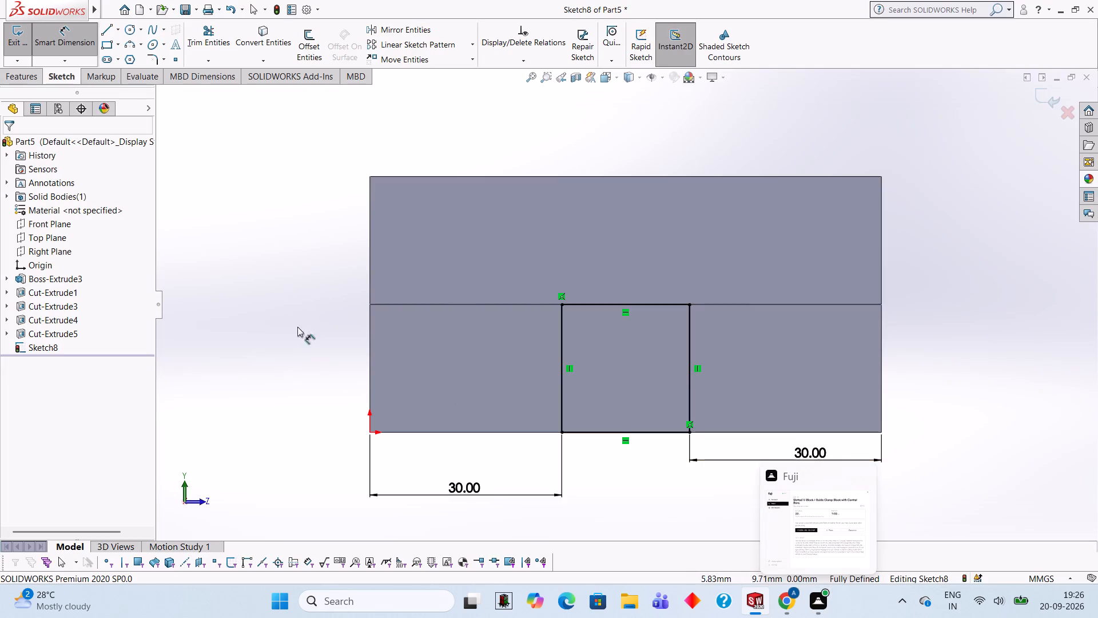
Cut the rectangle into the vertical side face with a blind extruded cut 20 mm deep.
left_click(22, 79)
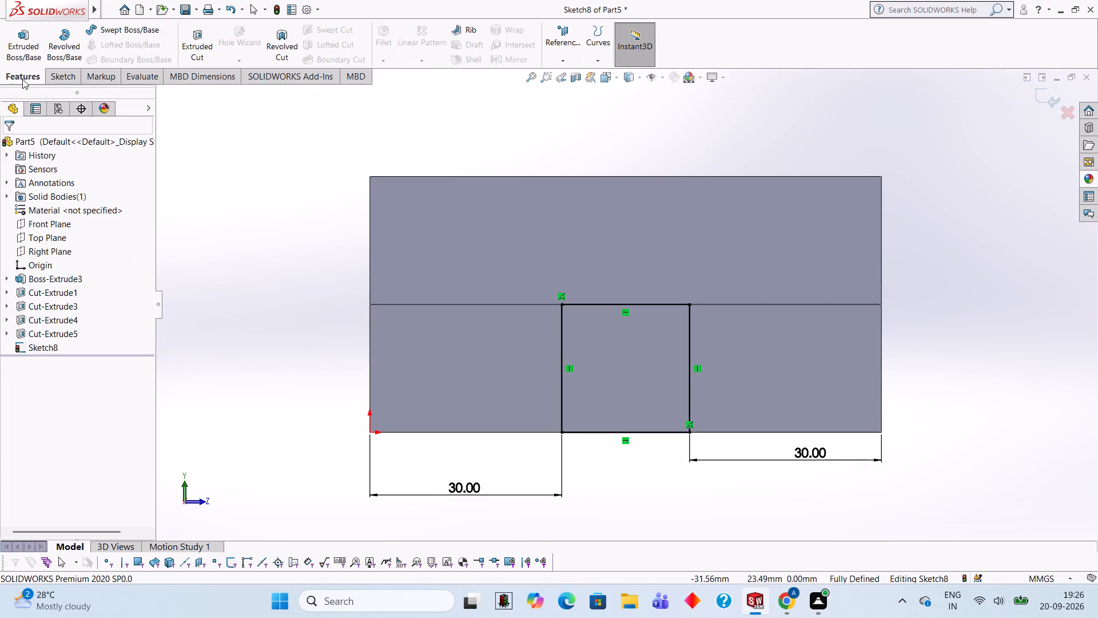
left_click(202, 49)
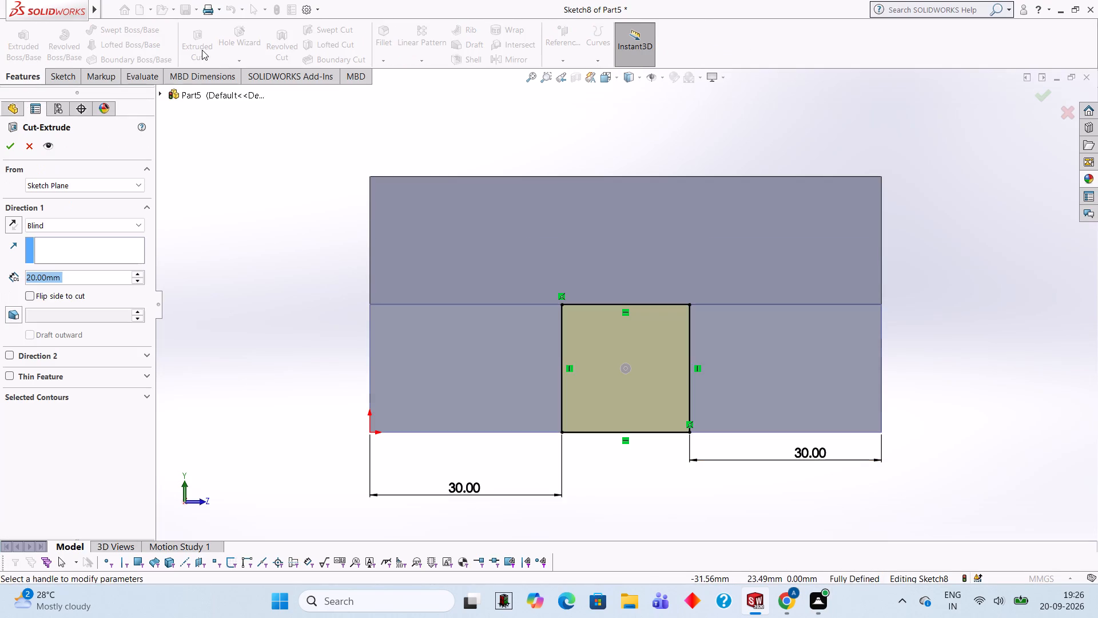
left_click(3, 145)
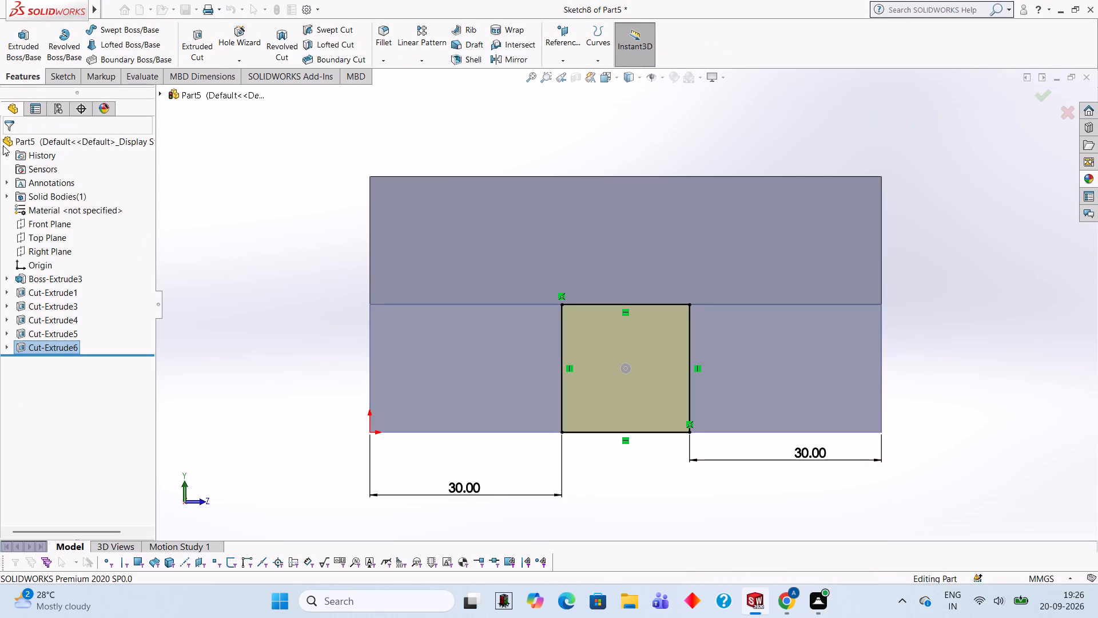
middle_click_drag(698, 441, 762, 453)
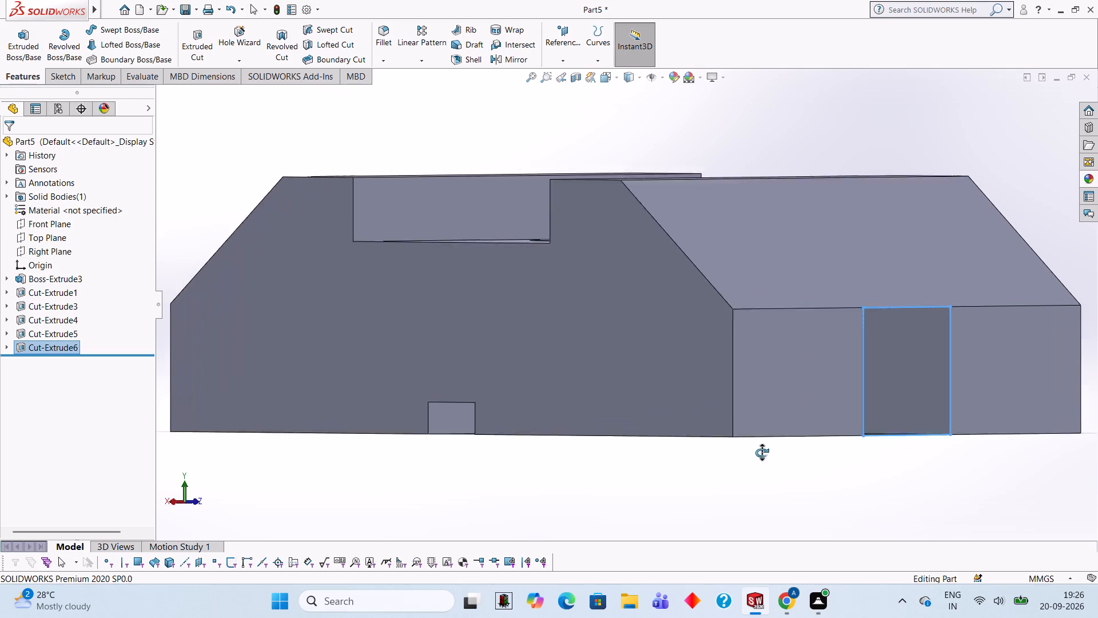
middle_click_drag(762, 453, 762, 464)
left_click(629, 512)
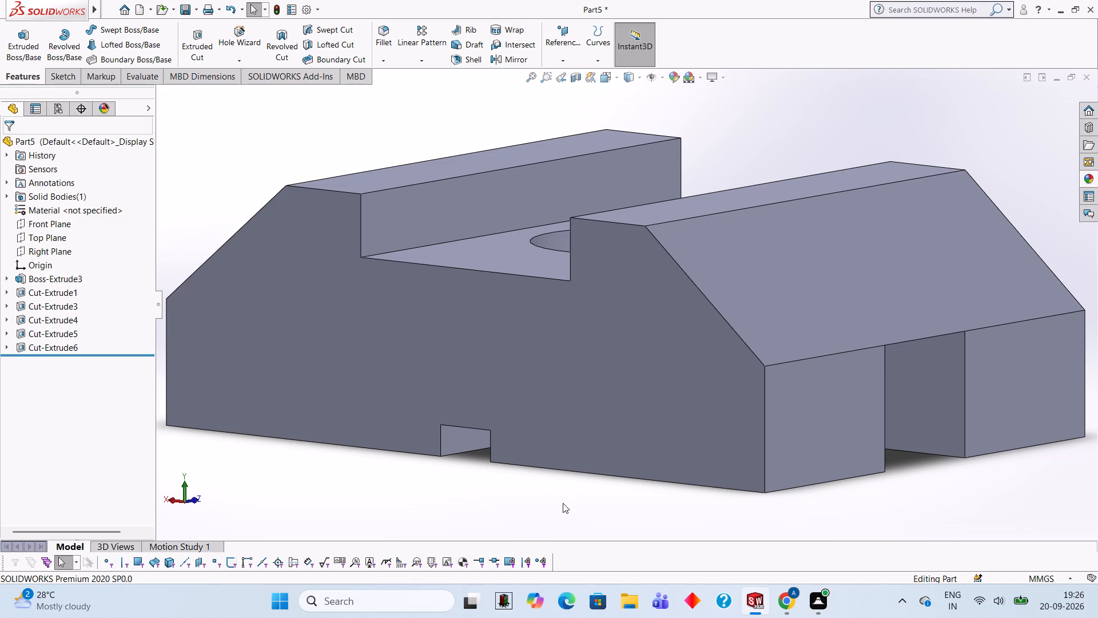
Sketch a closed rectangle with lines on the adjoining sloped face, from the new cutout's 20 mm edge to about 28 mm upslope.
middle_click_drag(585, 434, 621, 430)
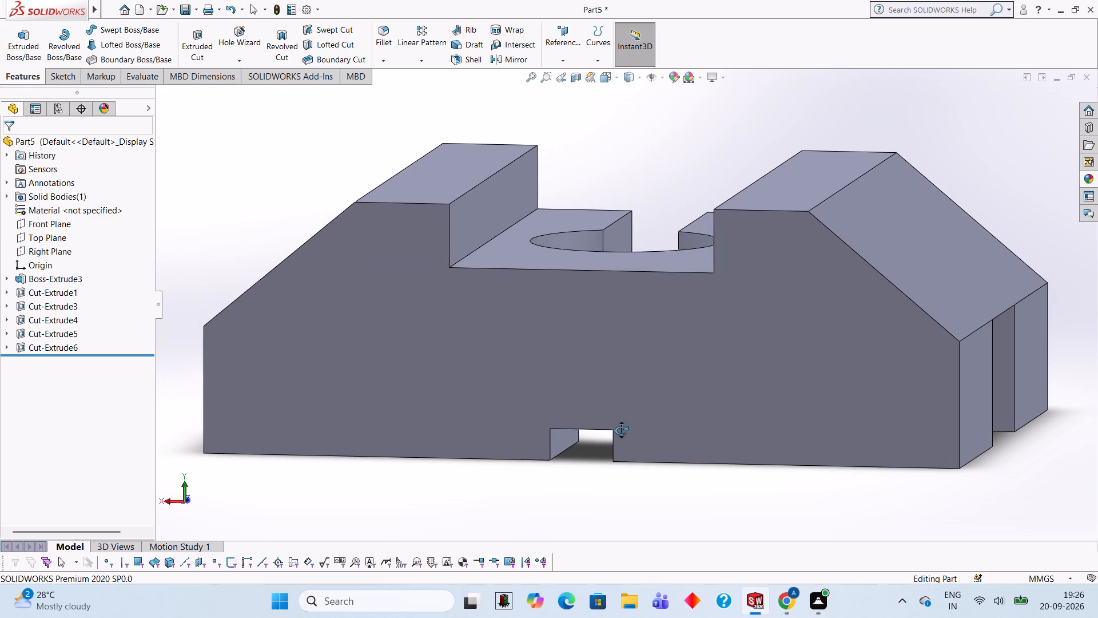
middle_click_drag(621, 430, 595, 428)
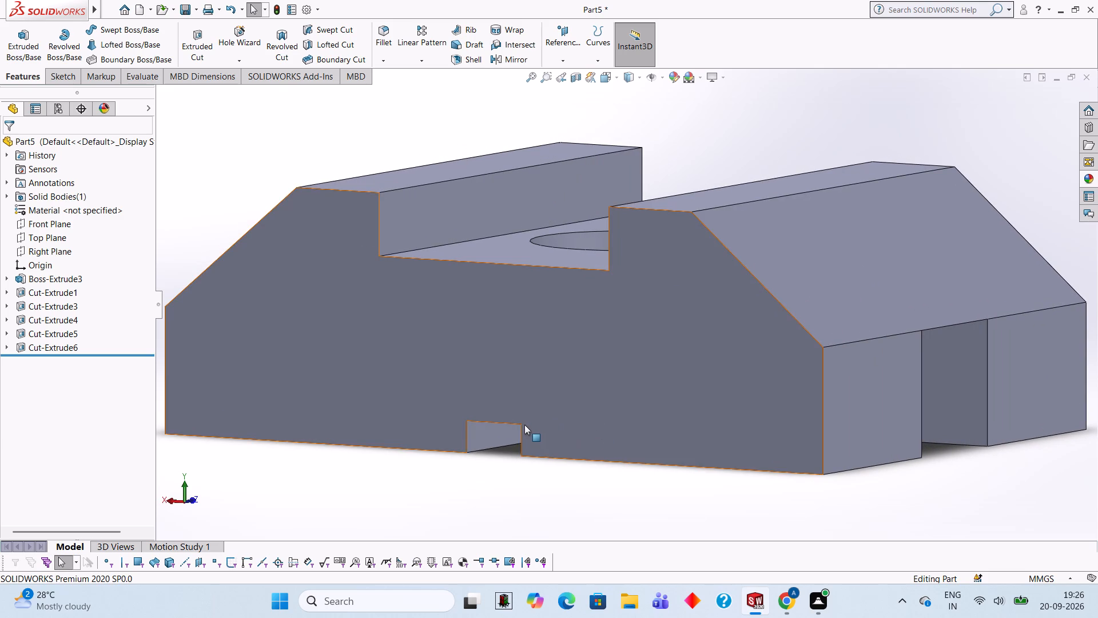
middle_click_drag(662, 362, 611, 395)
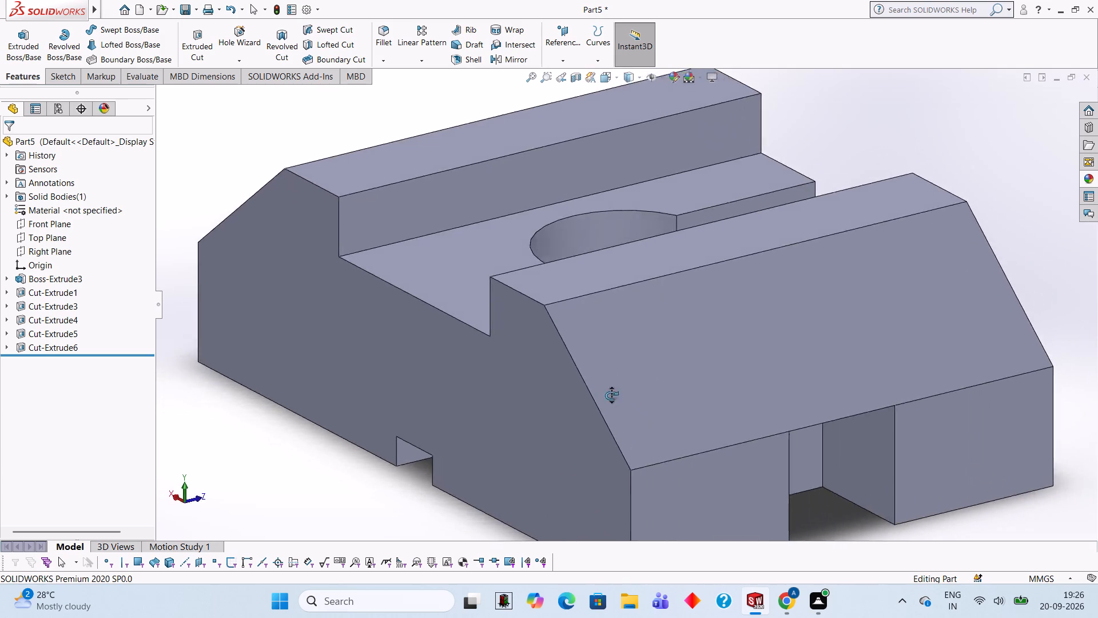
middle_click_drag(611, 395, 643, 376)
left_click(749, 308)
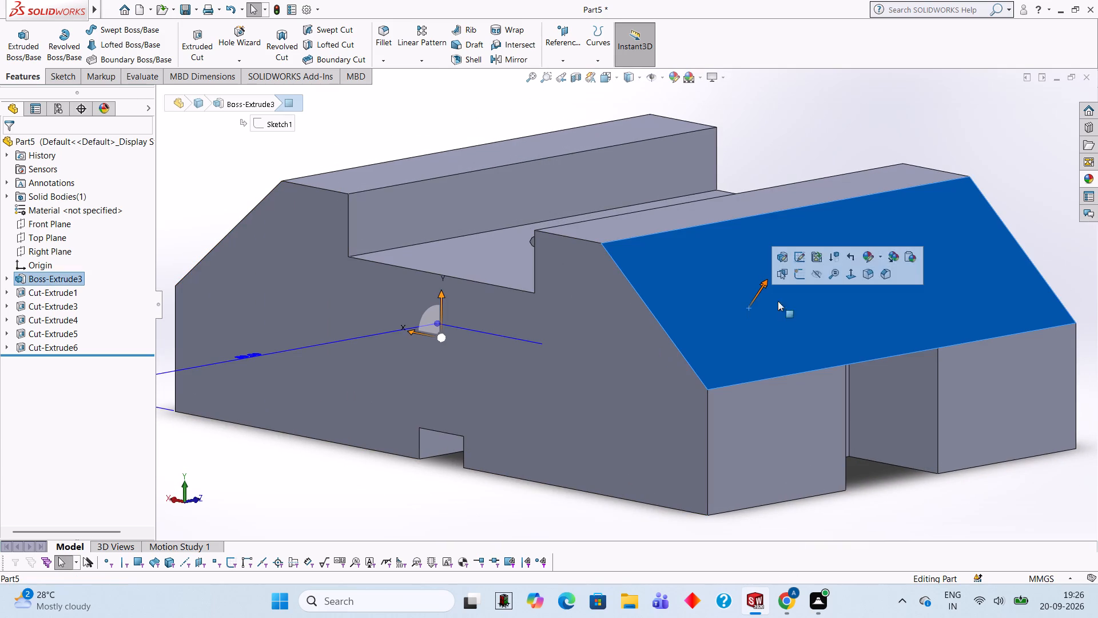
left_click(797, 278)
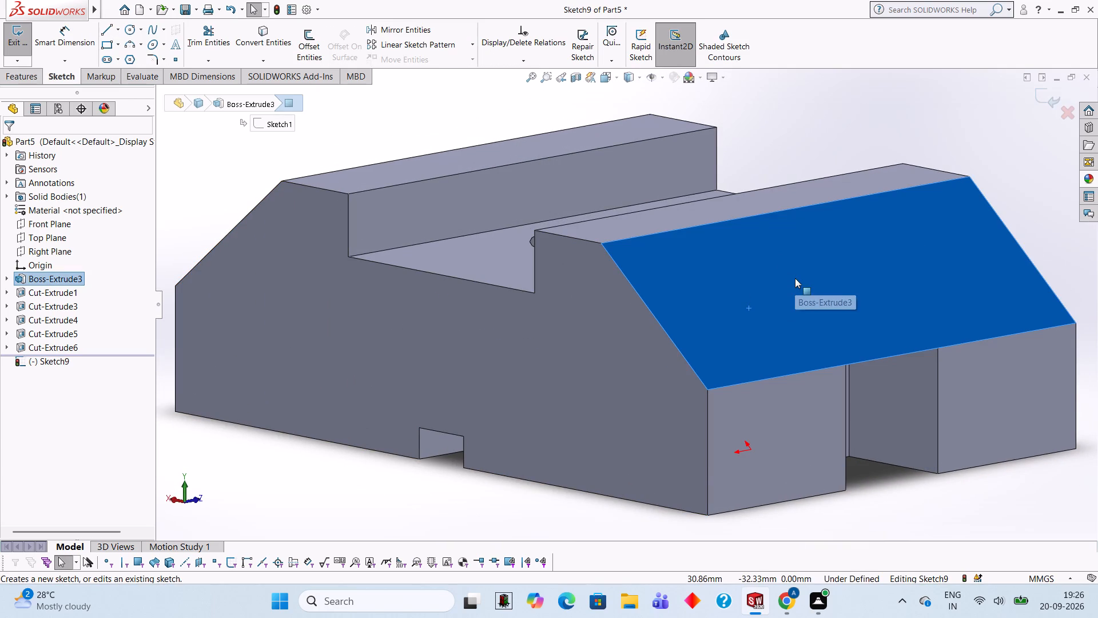
key("ctrl+8")
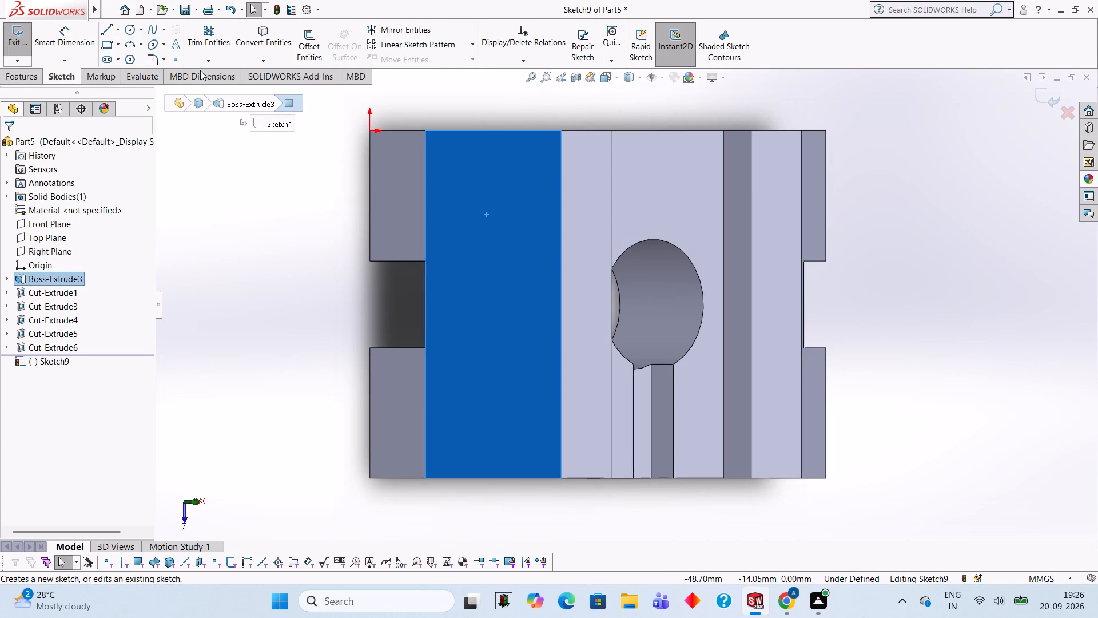
left_click(104, 34)
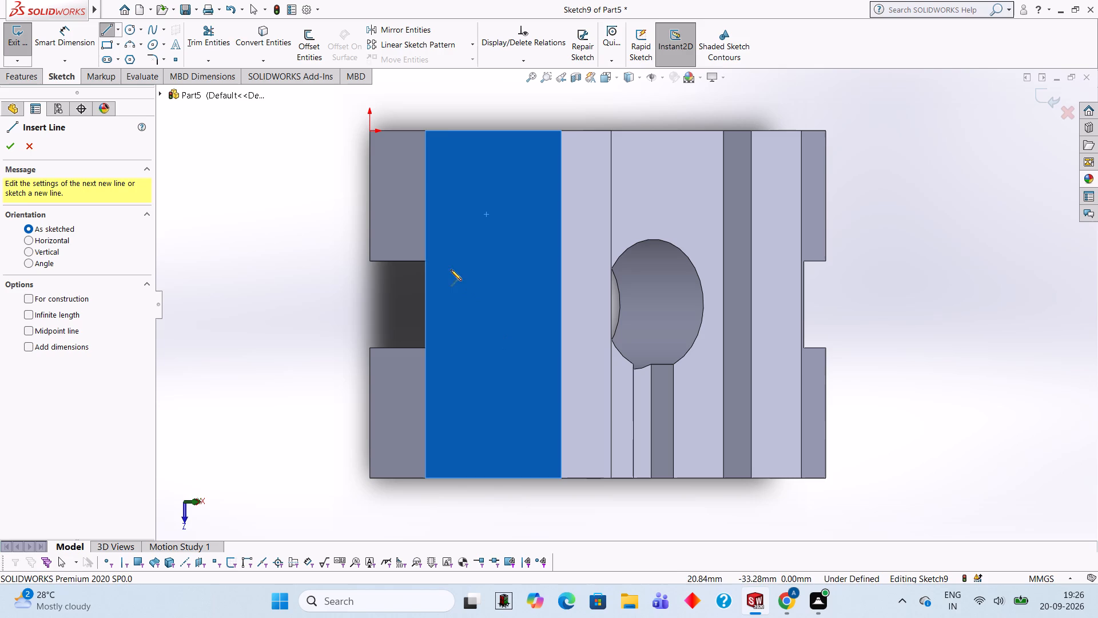
left_click(426, 260)
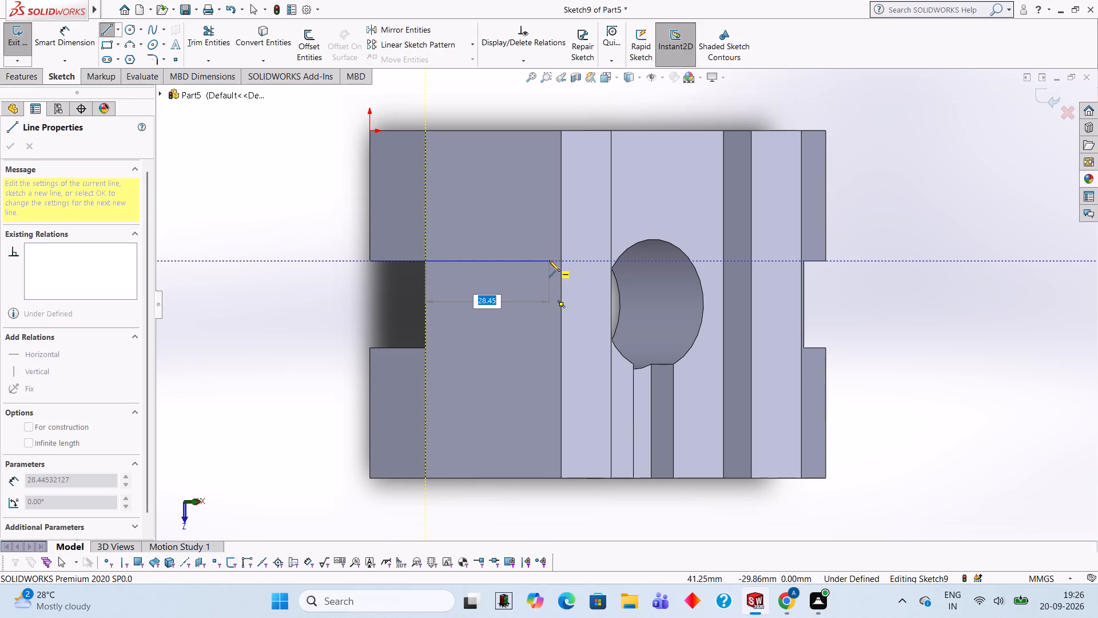
left_click(548, 260)
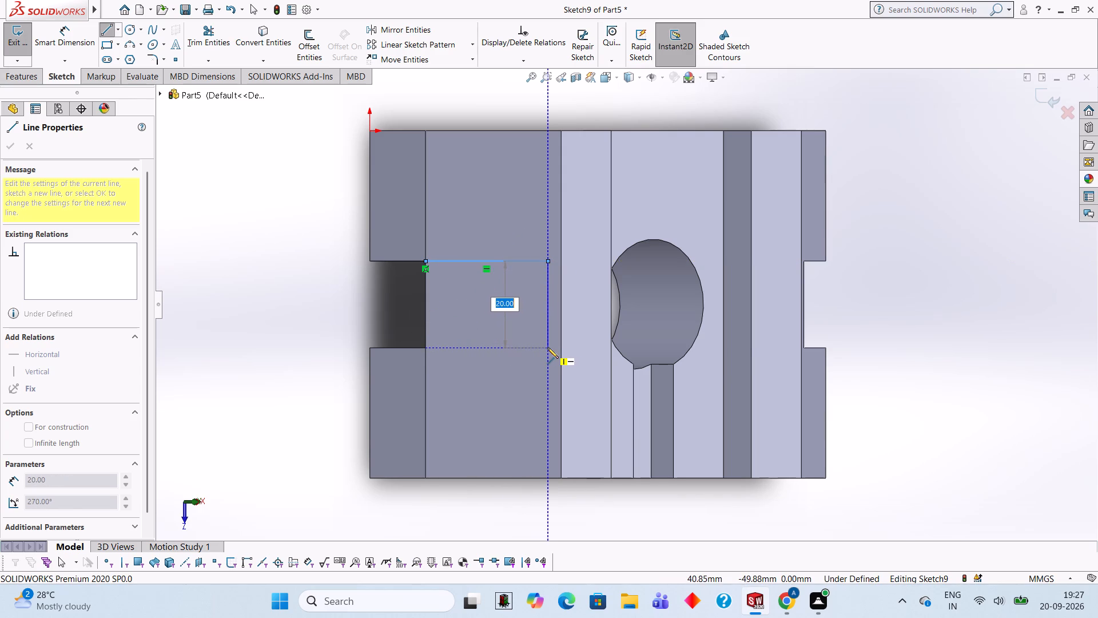
left_click(547, 347)
left_click(425, 348)
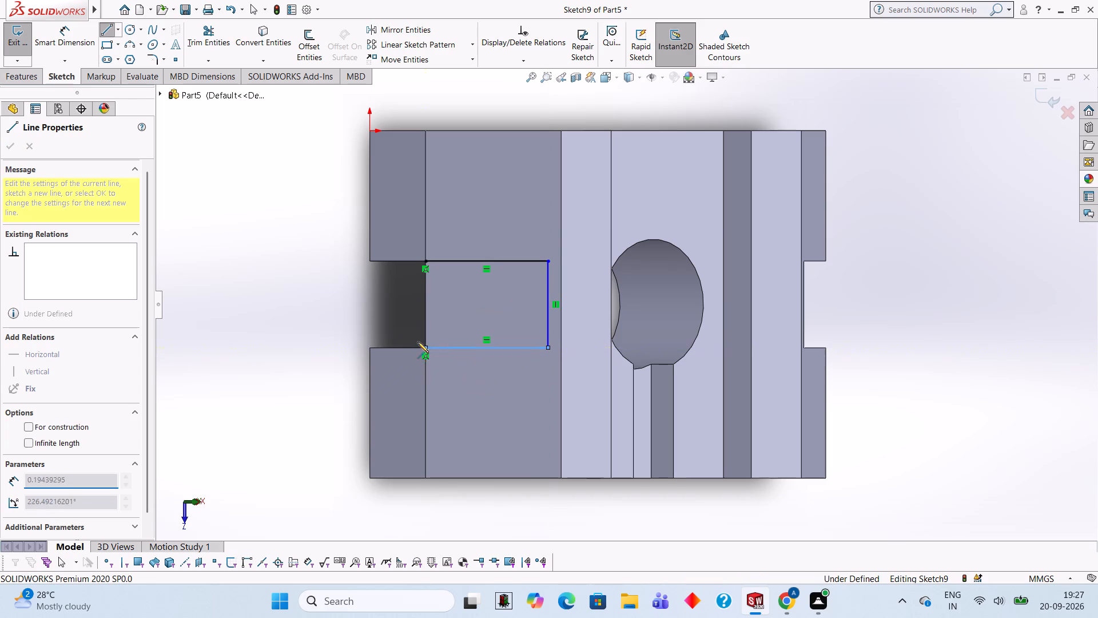
left_click(423, 261)
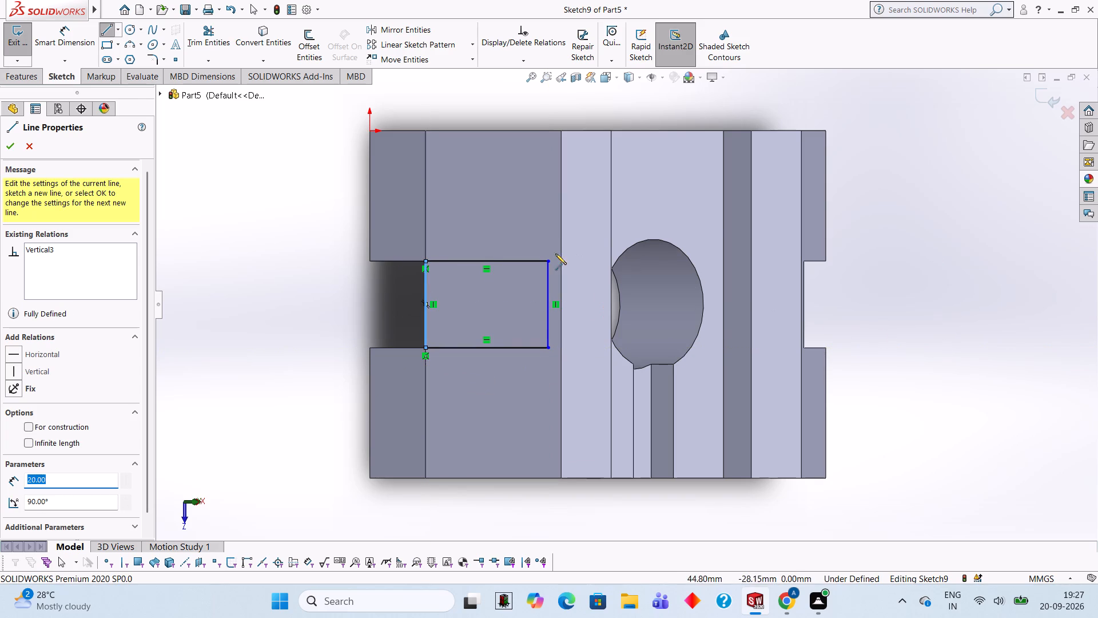
left_click(857, 209)
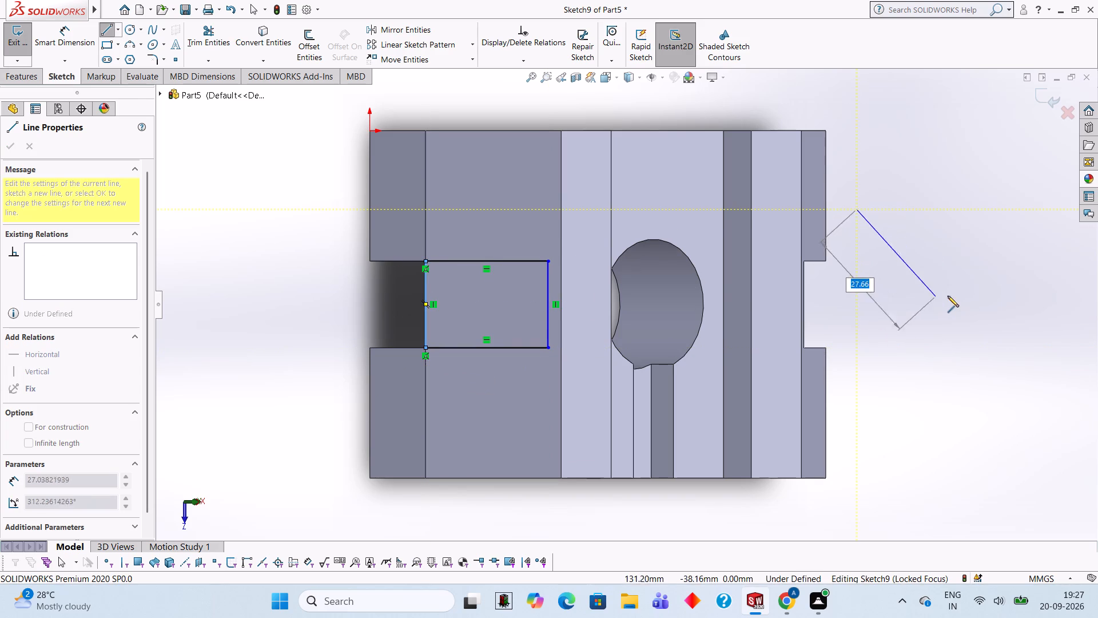
key("Escape")
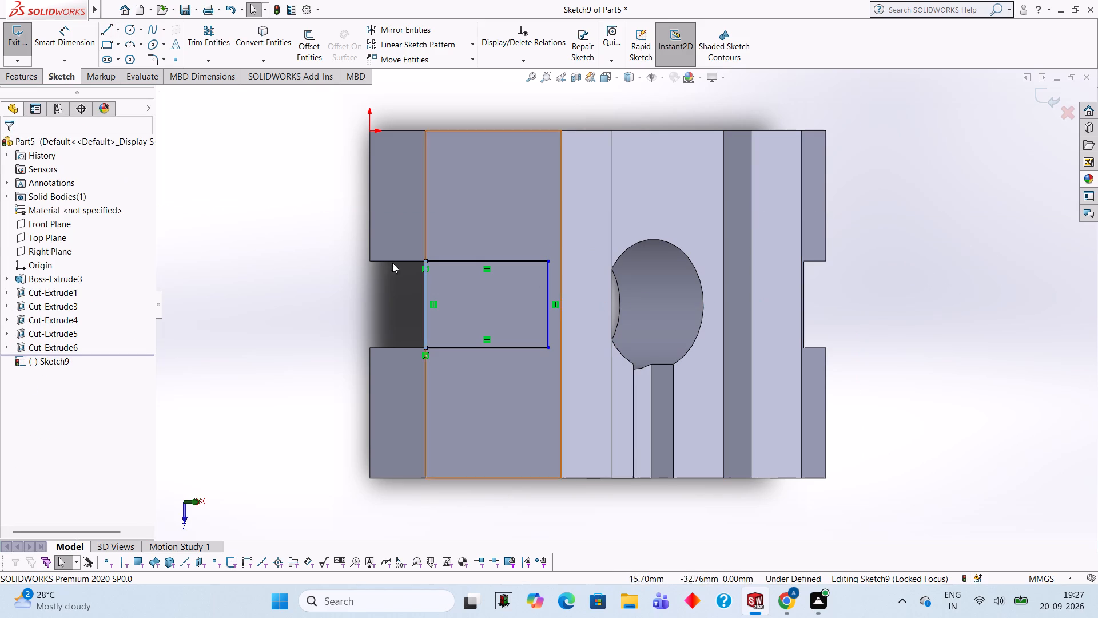
Cut the sloped-face rectangle with a blind extruded cut 20 mm deep.
left_click(27, 72)
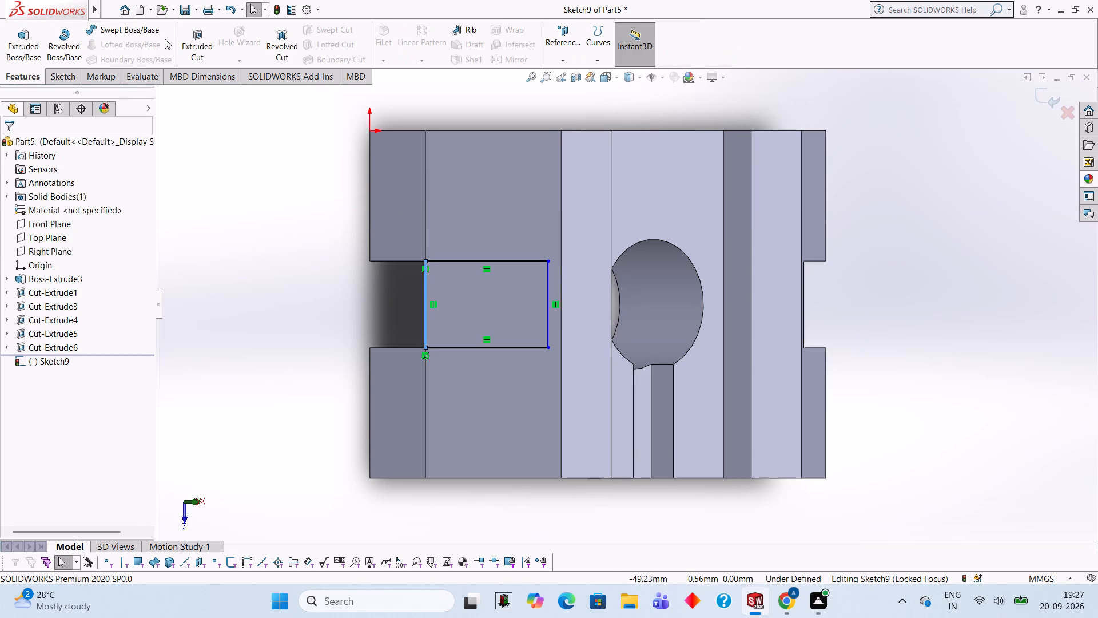
left_click(188, 45)
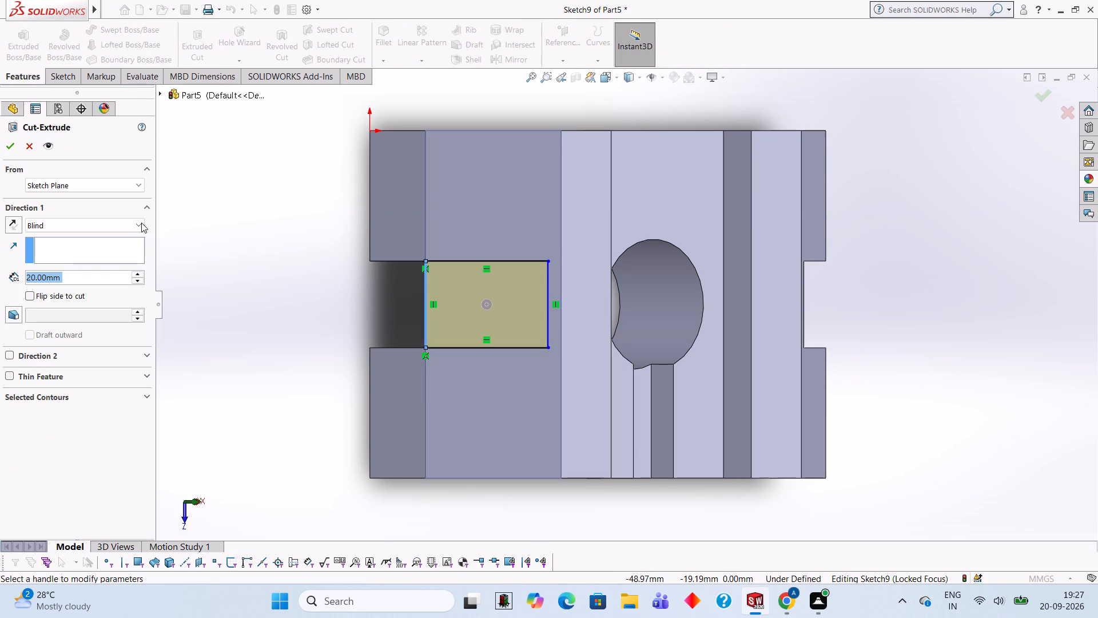
left_click(12, 138)
left_click(309, 248)
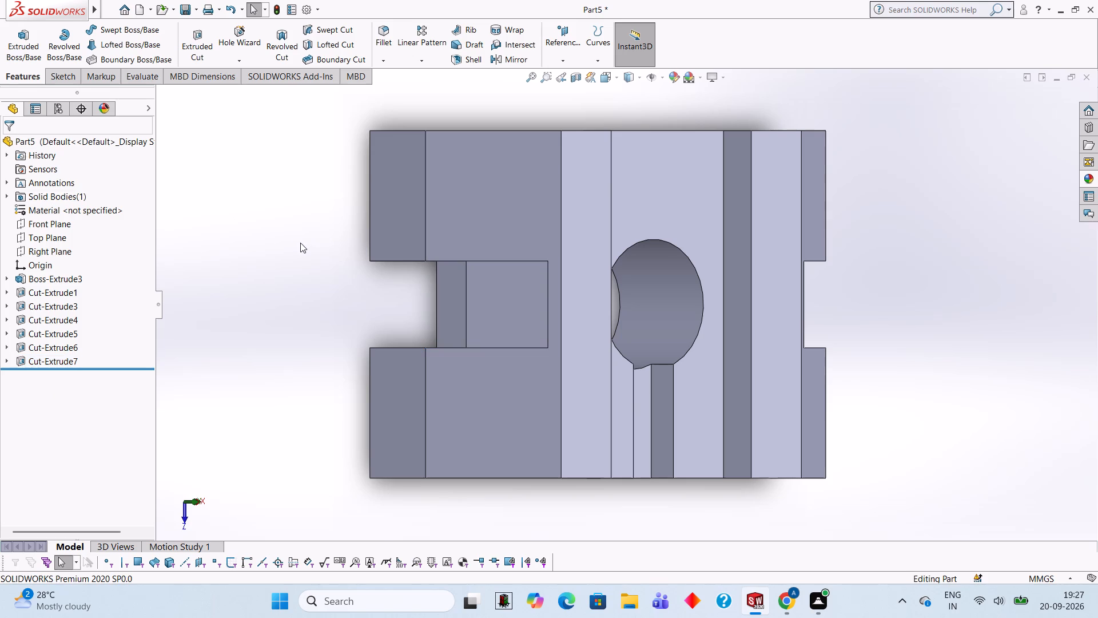
Examine the cutouts on both sloped sides and the whole block from several angles.
middle_click_drag(301, 243, 476, 259)
middle_click_drag(467, 287, 524, 394)
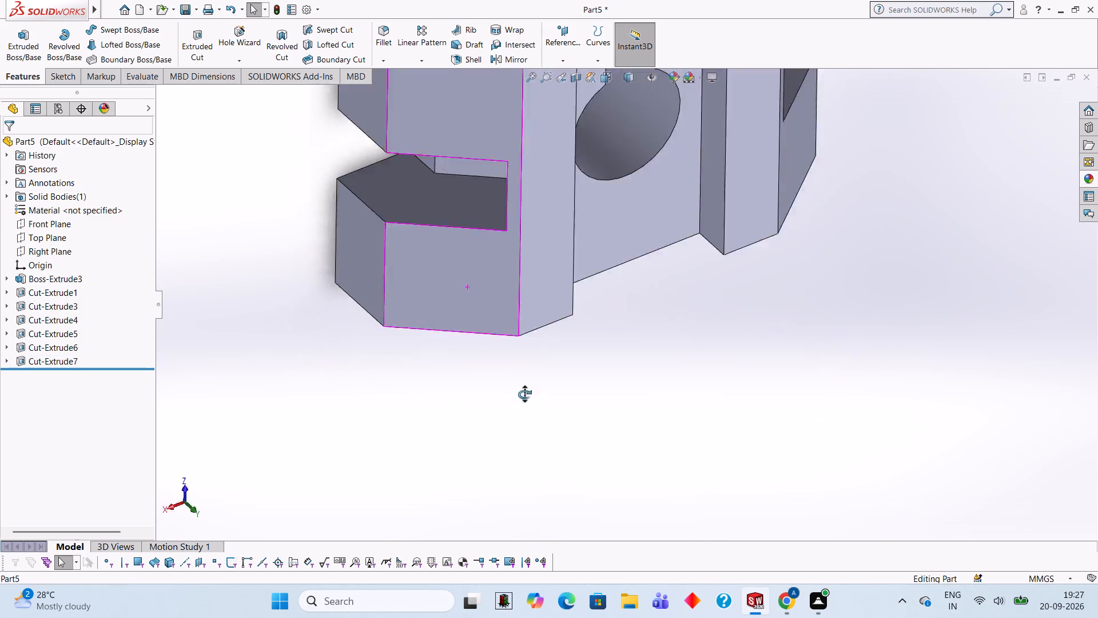
middle_click_drag(524, 394, 408, 241)
middle_click_drag(884, 293, 715, 283)
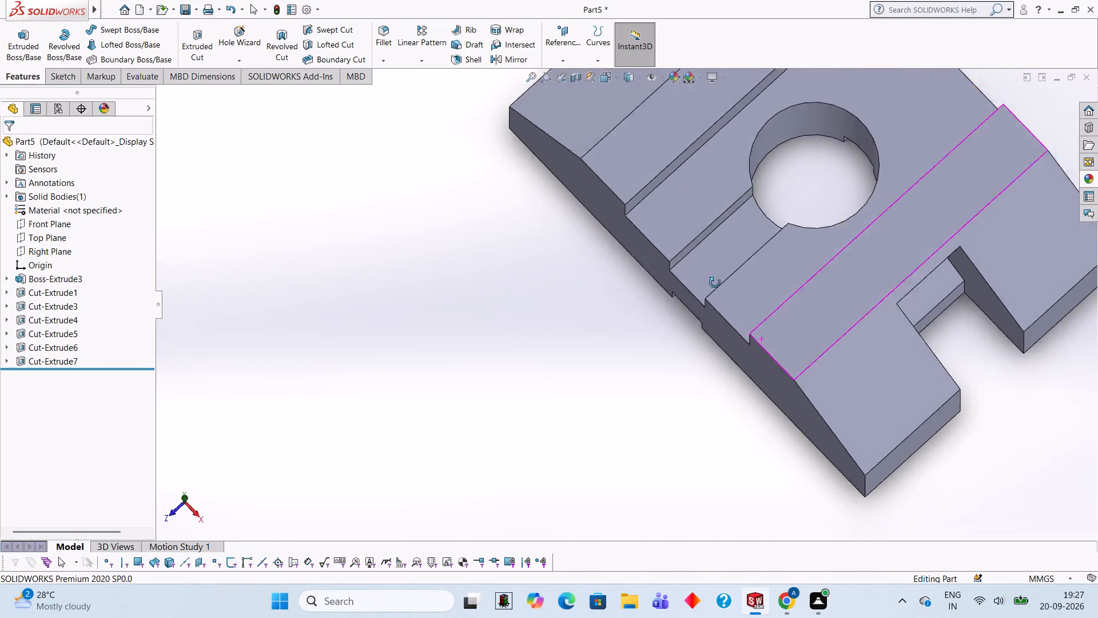
middle_click_drag(715, 283, 732, 181)
middle_click_drag(732, 181, 715, 174)
scroll(523, 334, "up", 2)
middle_click_drag(515, 321, 538, 319)
scroll(440, 253, "up", 1)
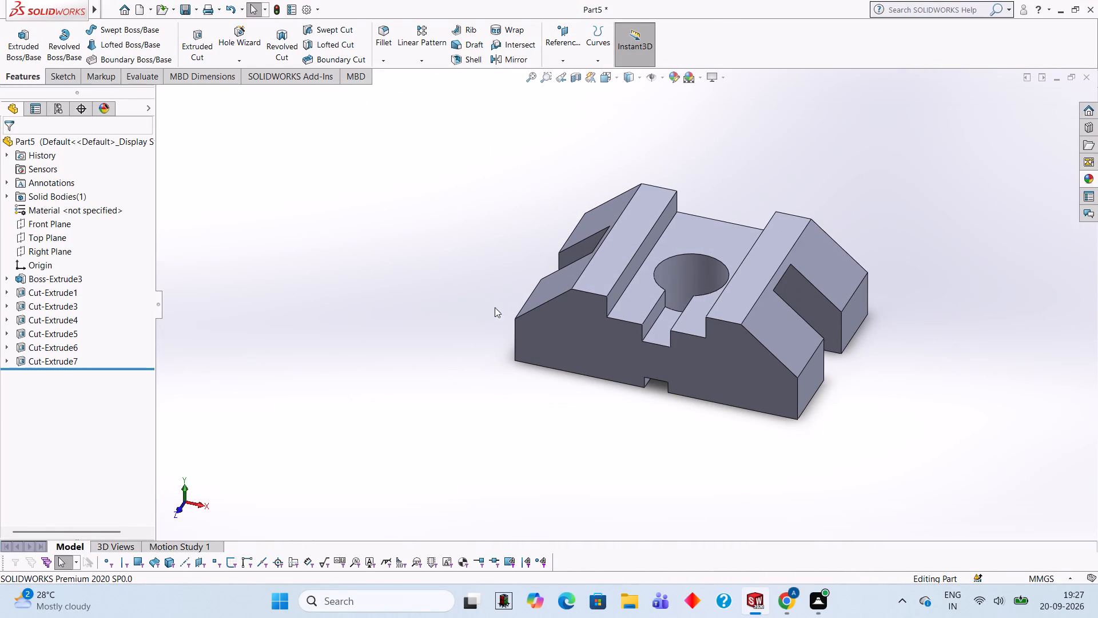
scroll(876, 393, "down", 1)
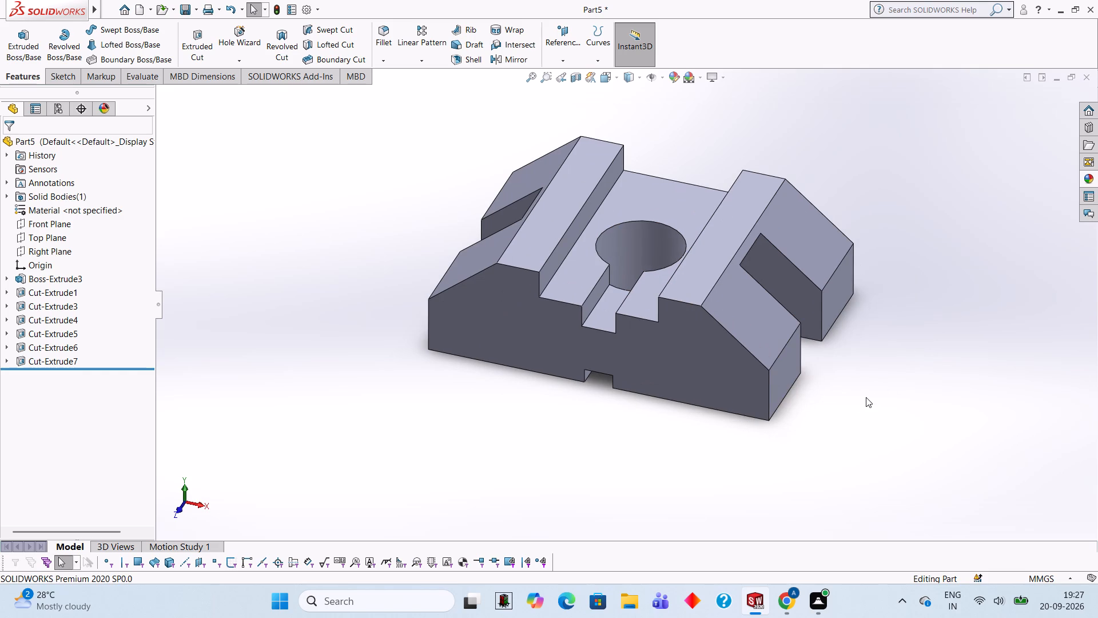
scroll(866, 397, "up", 1)
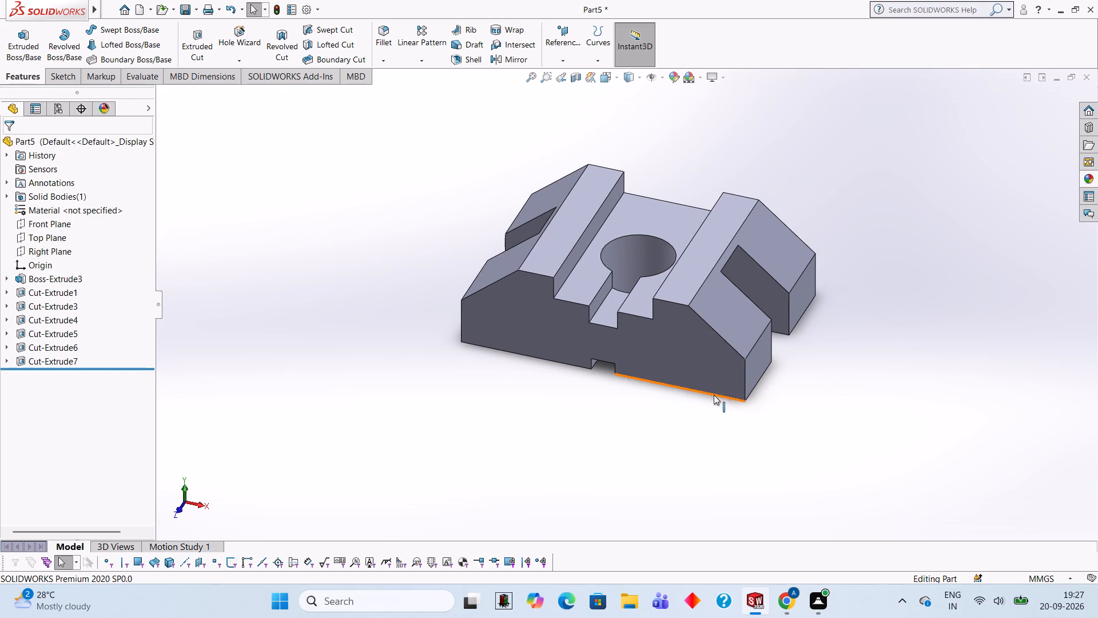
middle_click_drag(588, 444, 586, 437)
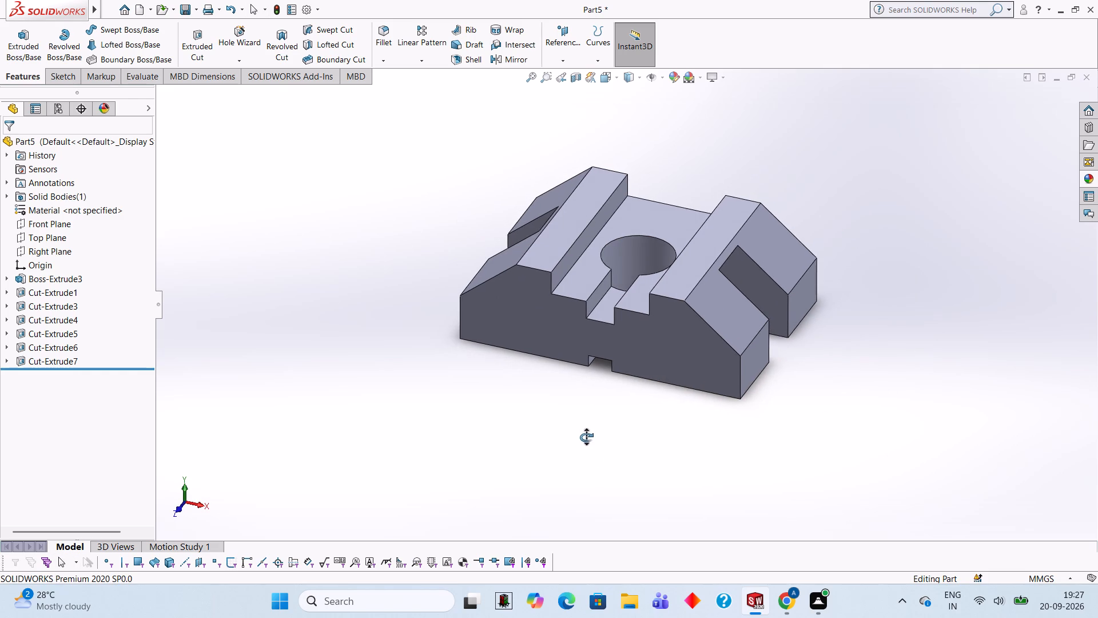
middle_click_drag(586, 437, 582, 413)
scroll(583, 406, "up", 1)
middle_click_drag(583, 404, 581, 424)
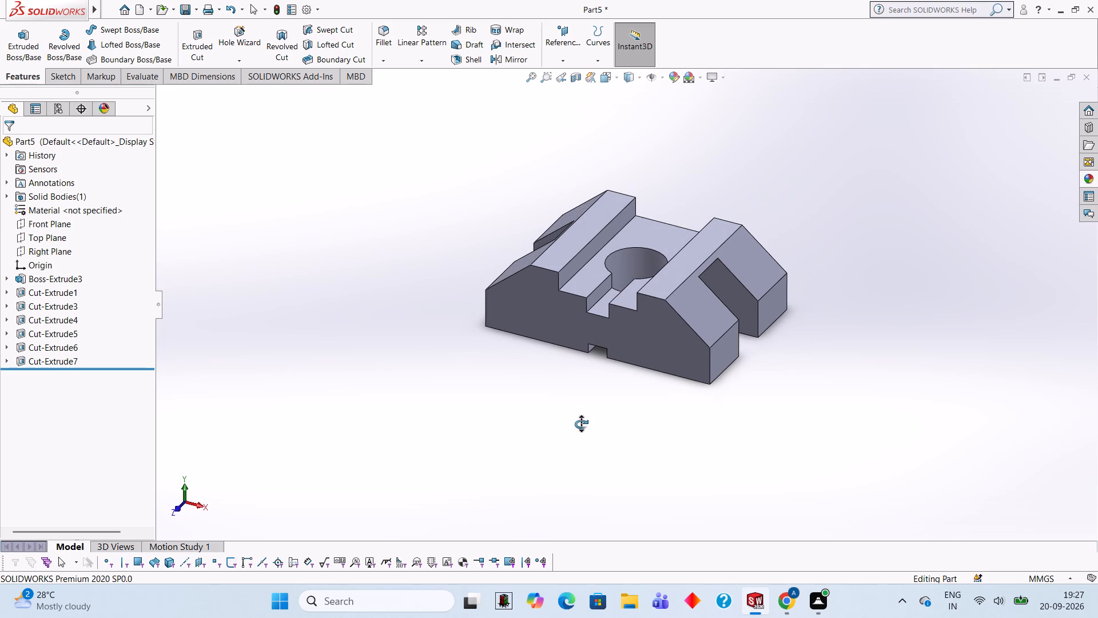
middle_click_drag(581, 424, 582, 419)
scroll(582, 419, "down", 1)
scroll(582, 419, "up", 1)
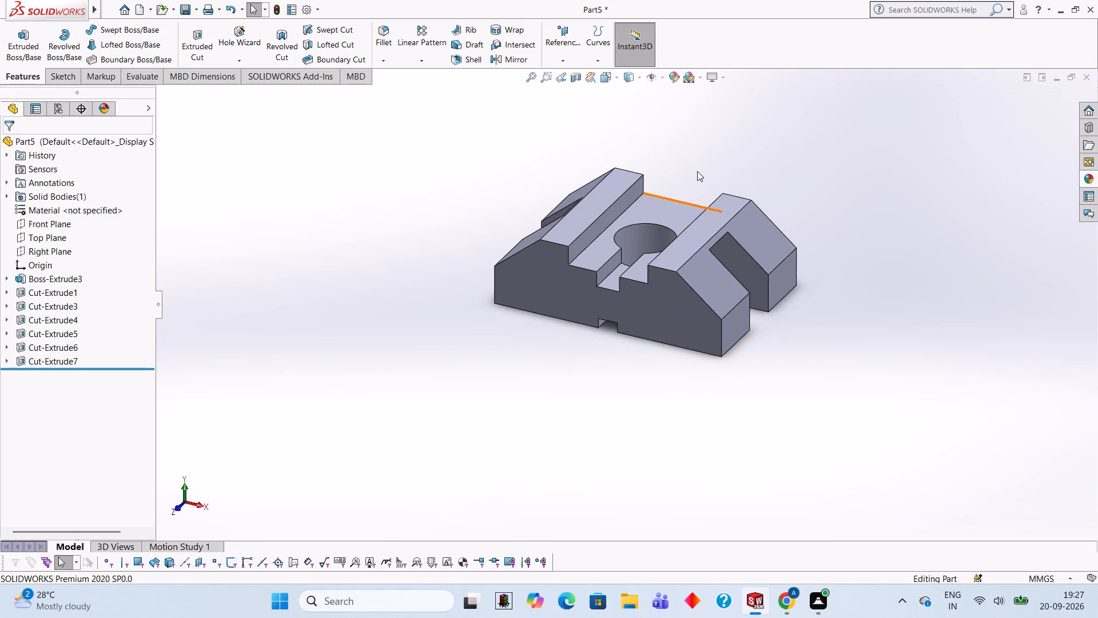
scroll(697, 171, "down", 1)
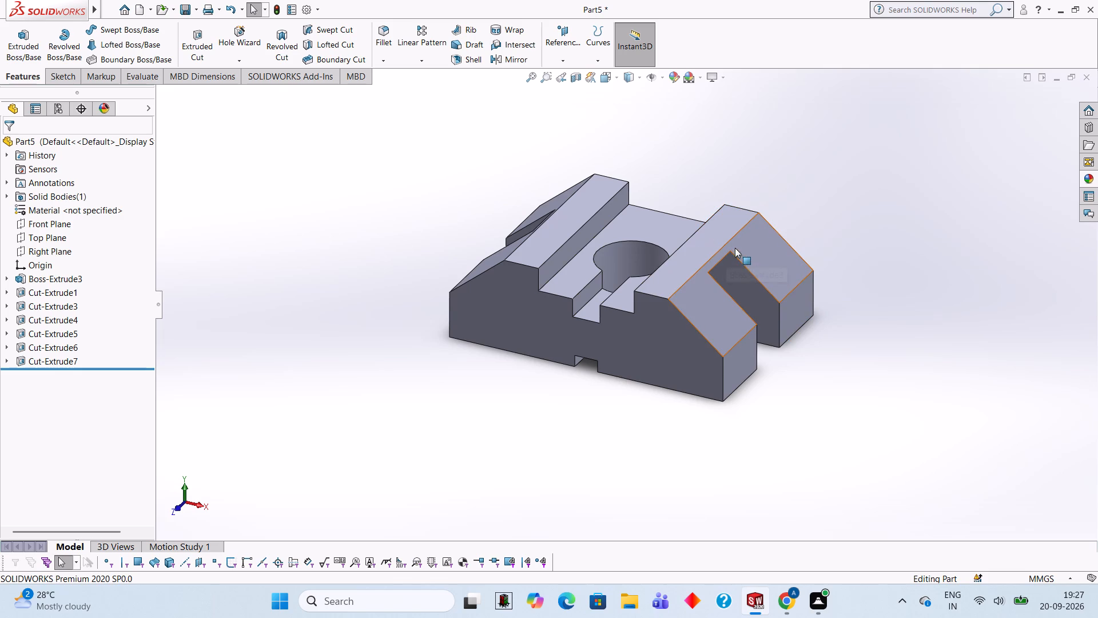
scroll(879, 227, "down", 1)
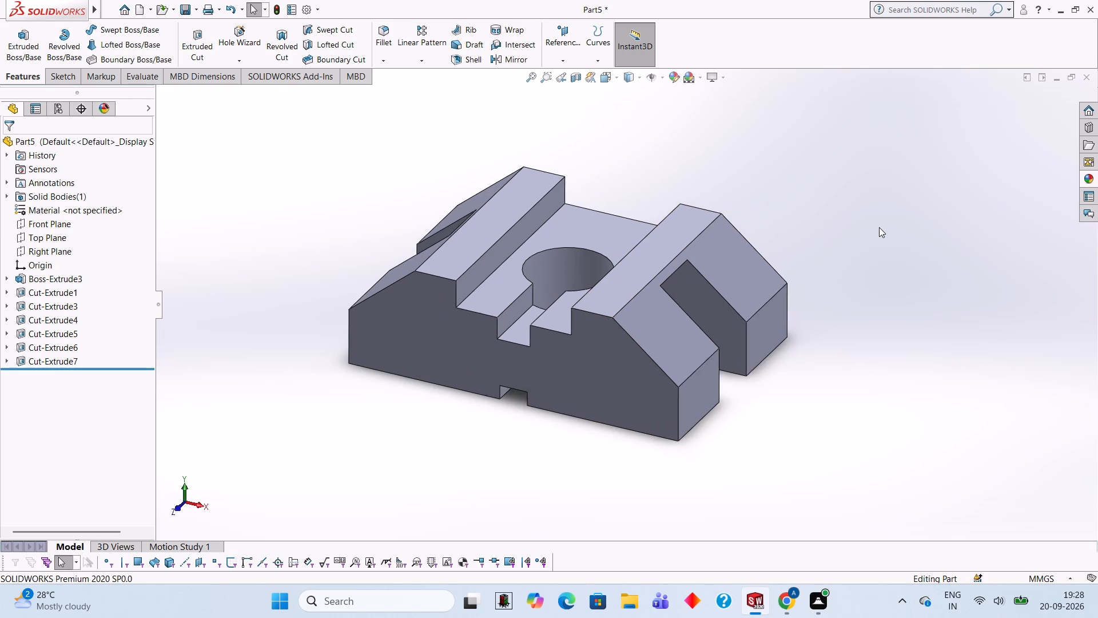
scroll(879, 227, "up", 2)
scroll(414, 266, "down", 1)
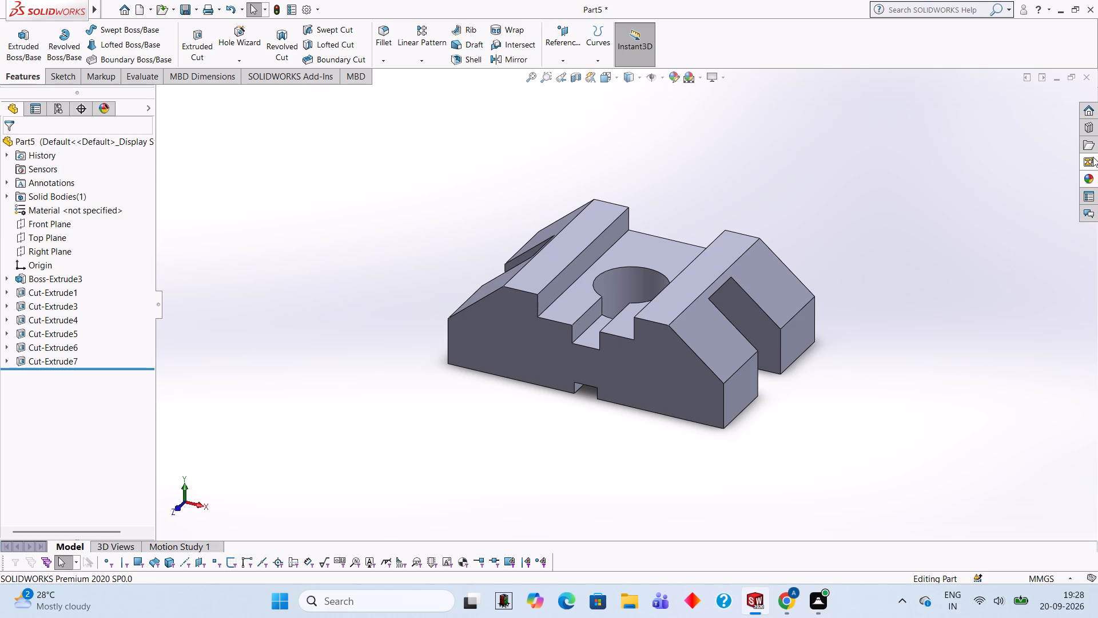
Apply the Green LED appearance to only the recessed top face around the hole.
left_click(1092, 185)
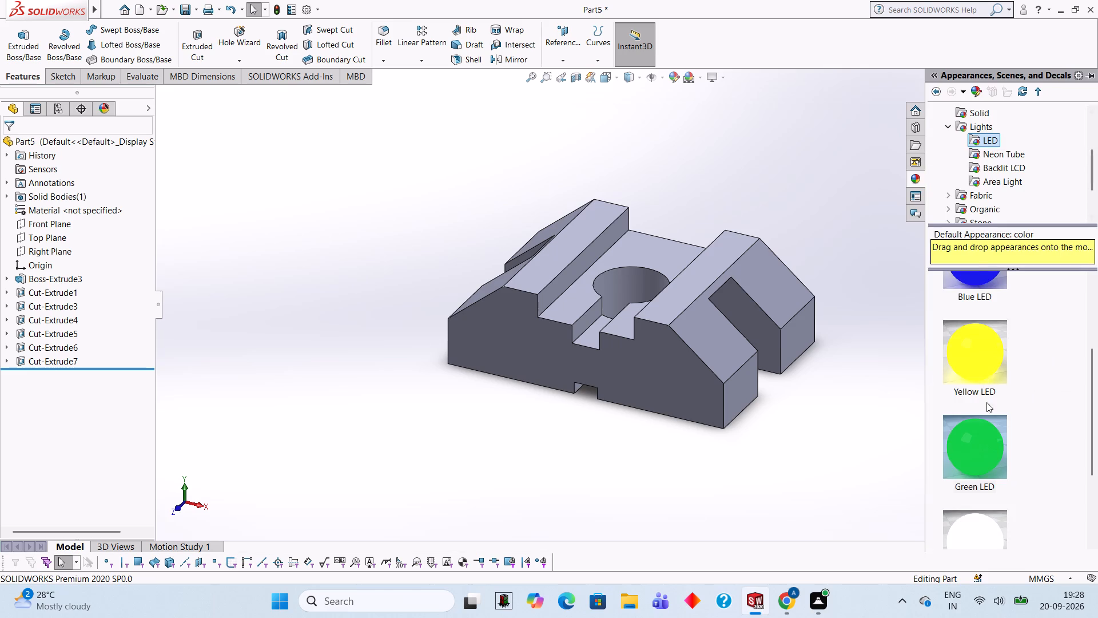
scroll(983, 425, "down", 1)
left_click_drag(976, 311, 658, 245)
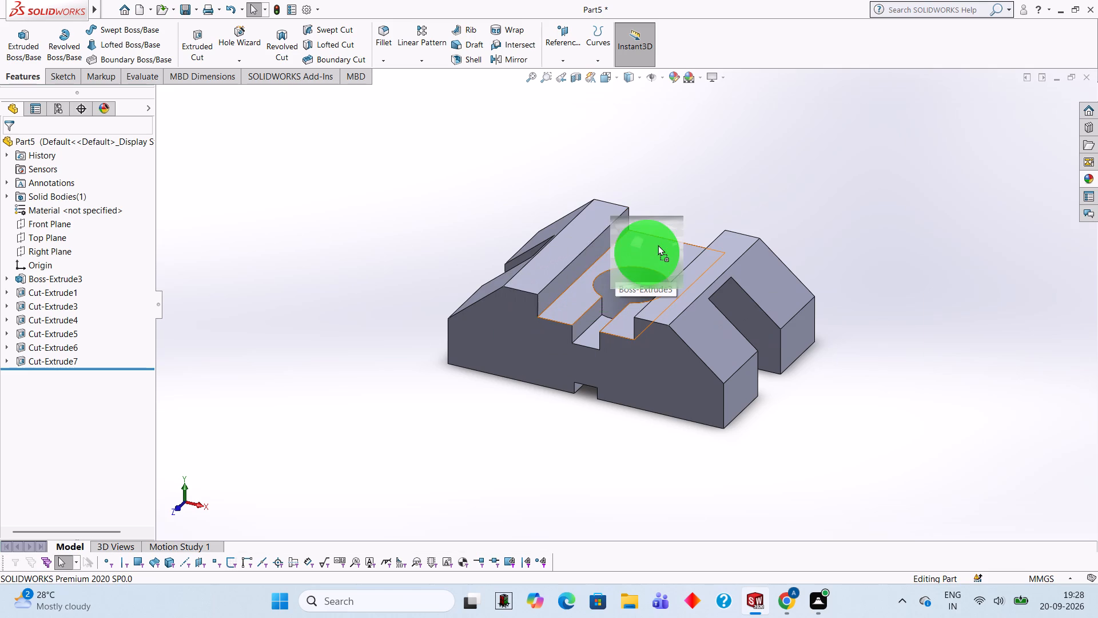
left_click_drag(658, 245, 658, 246)
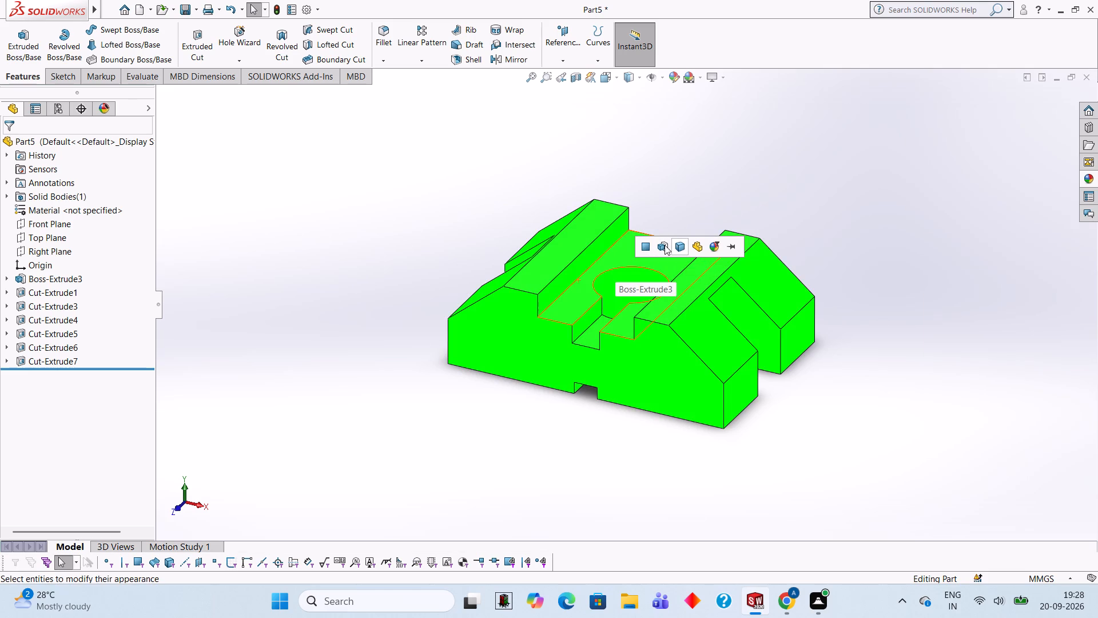
left_click(647, 243)
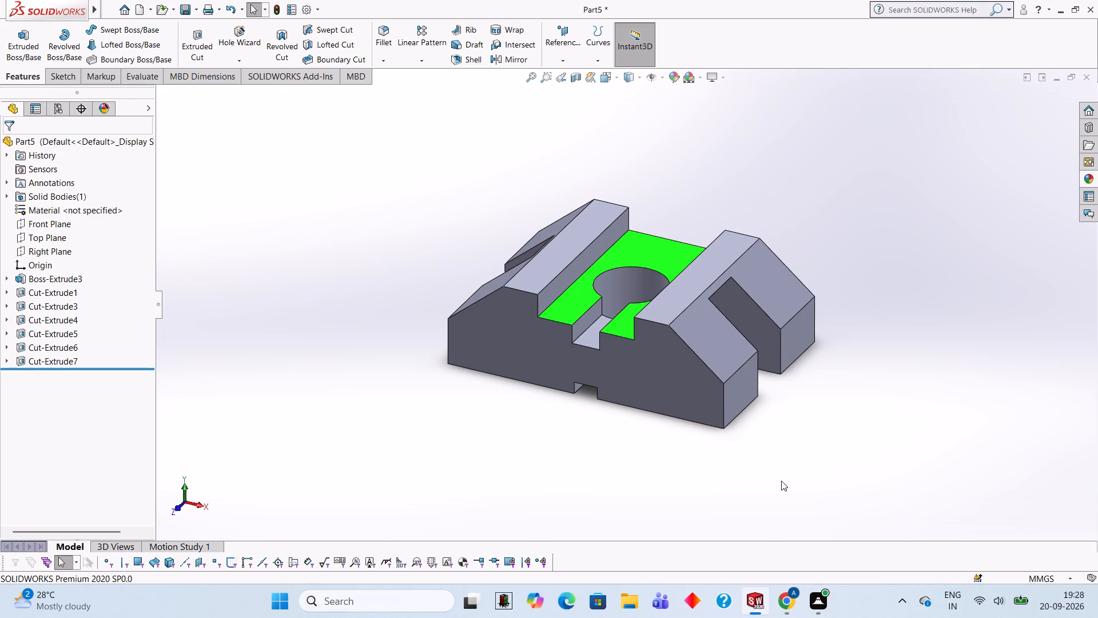
Apply the Amber LED appearance to the whole base extrusion feature of the block.
left_click(1085, 176)
left_click_drag(980, 490, 606, 255)
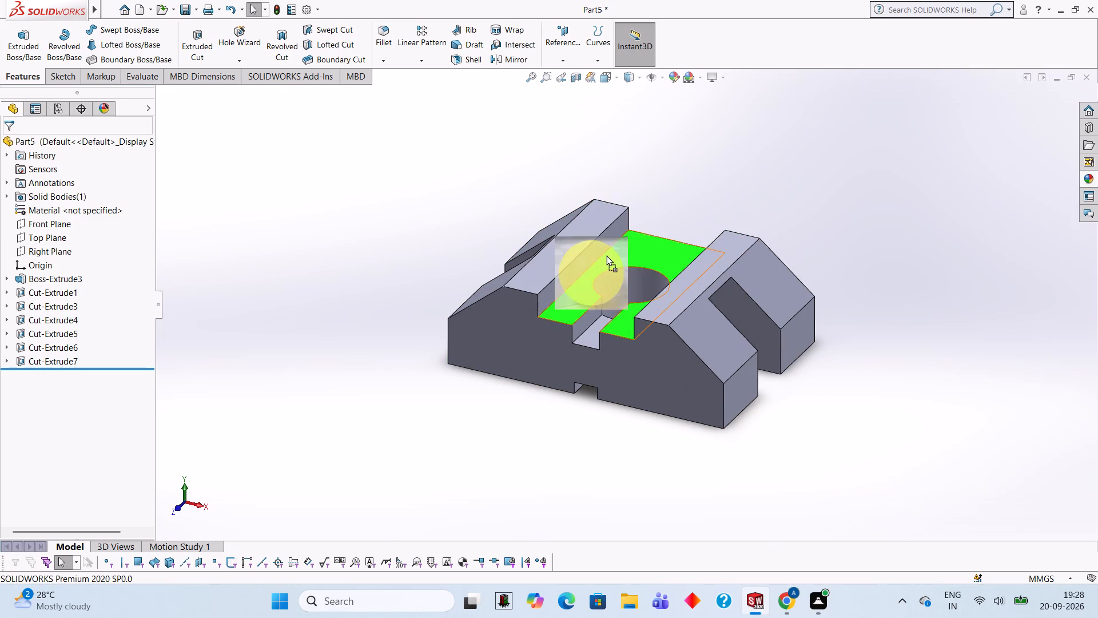
left_click_drag(606, 255, 627, 263)
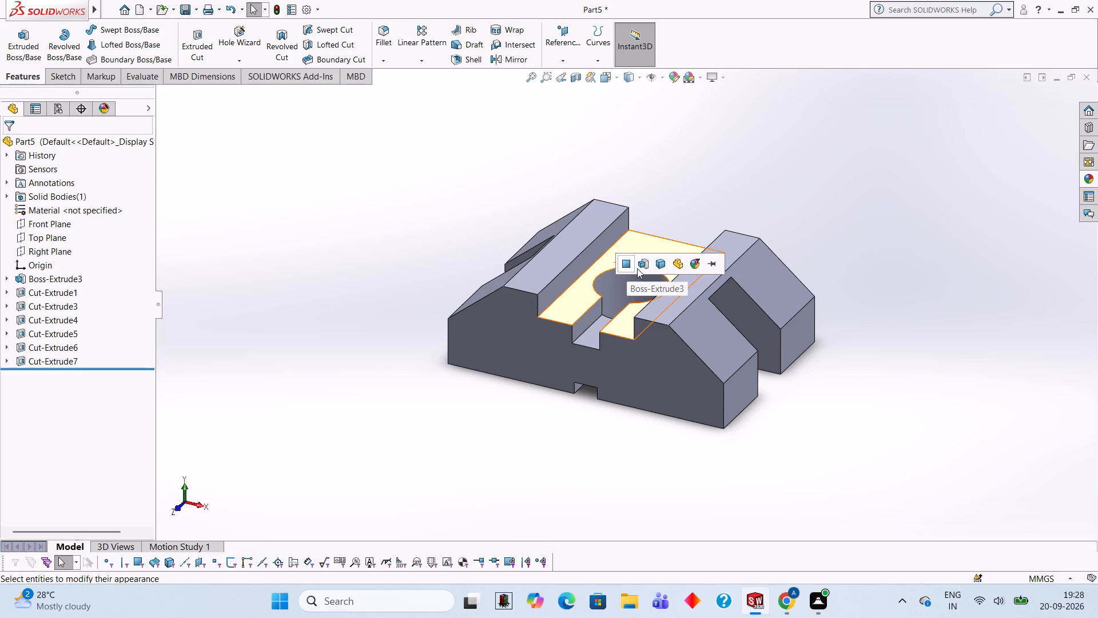
left_click(642, 264)
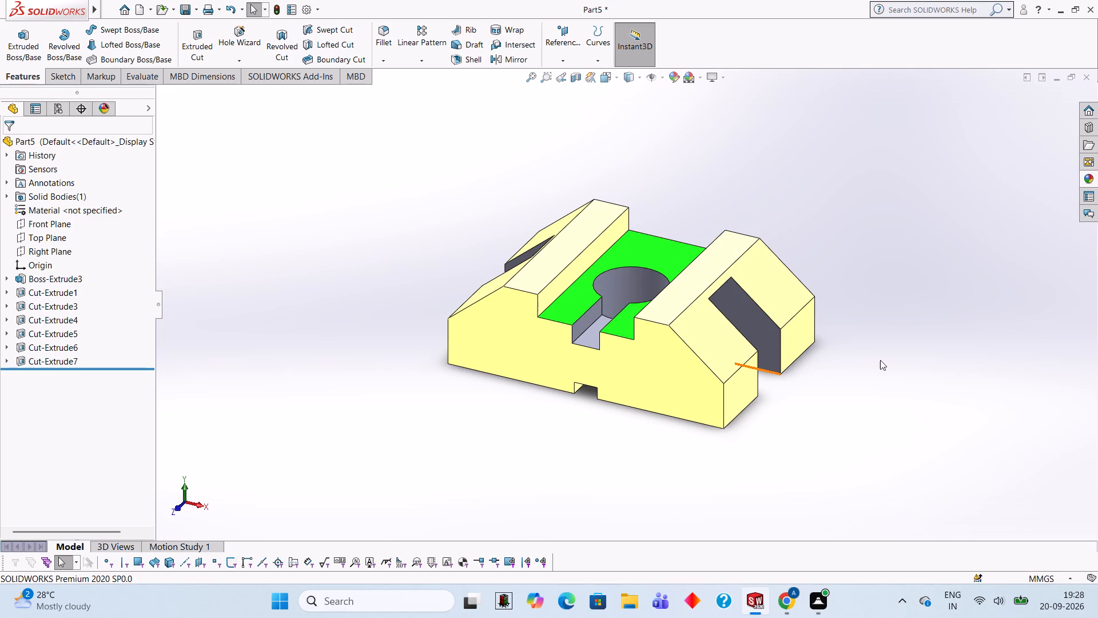
Apply the Red LED appearance to the inner wall of the central hole.
left_click(1085, 183)
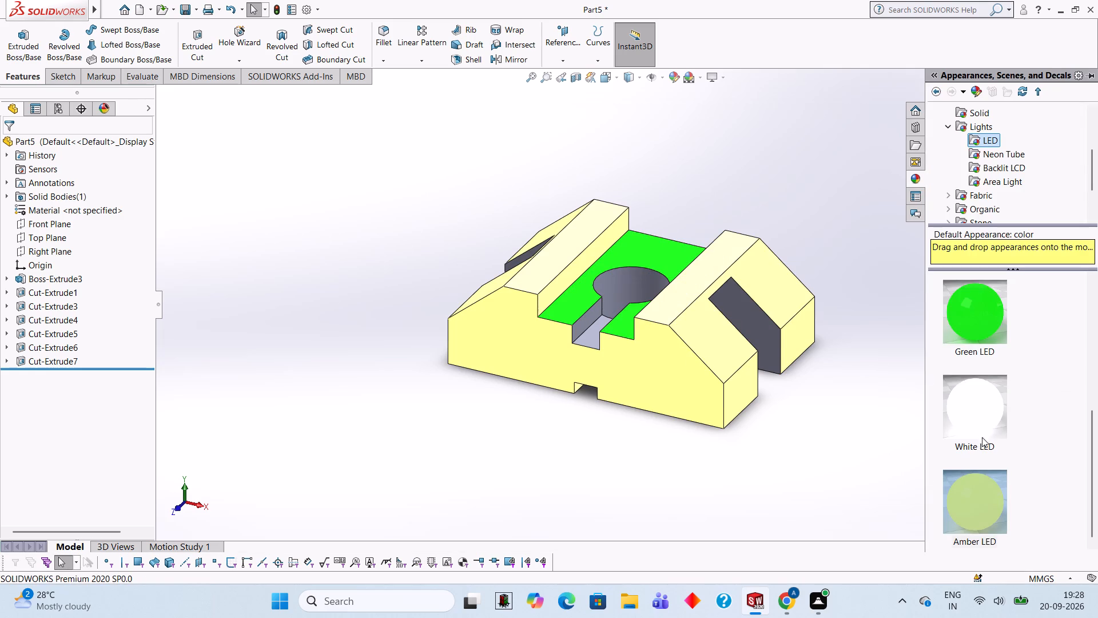
scroll(988, 410, "up", 1)
scroll(976, 346, "up", 1)
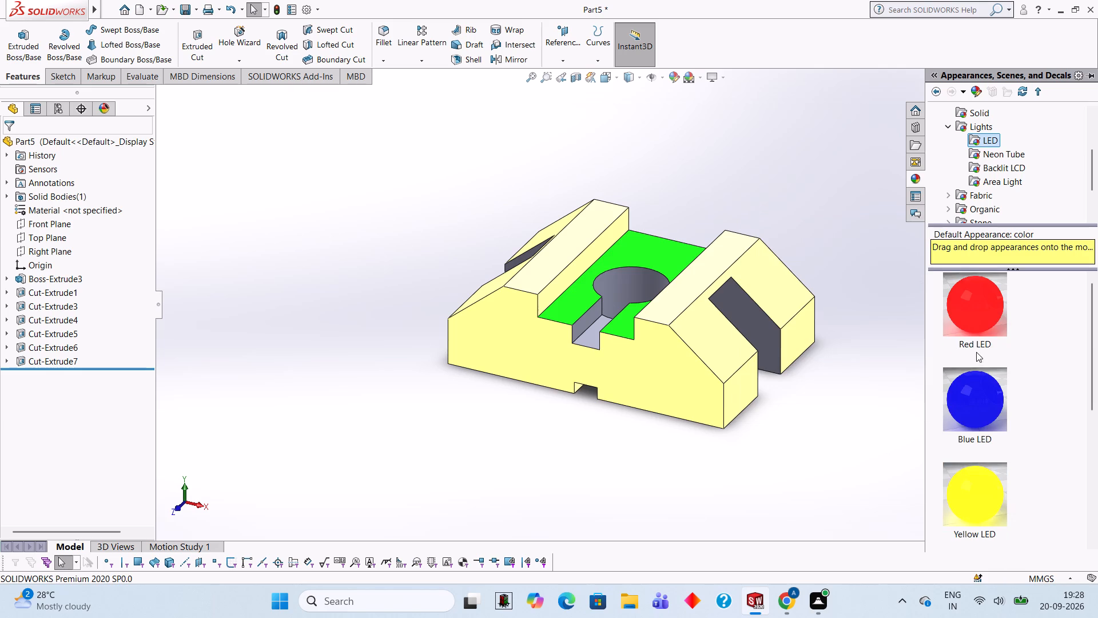
left_click_drag(993, 304, 612, 272)
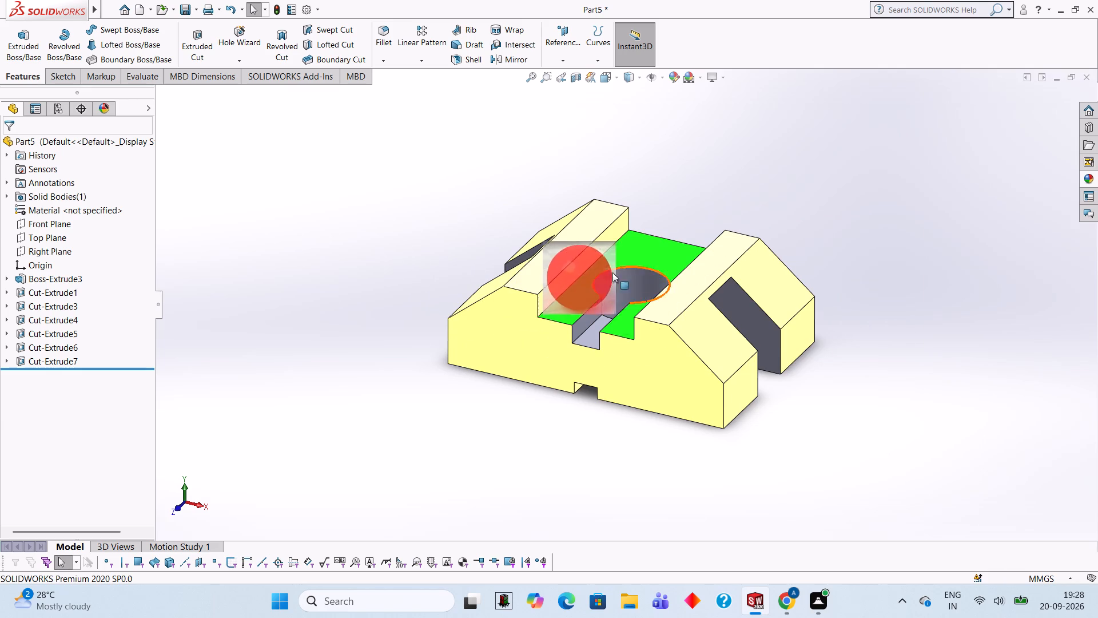
left_click_drag(612, 272, 626, 271)
left_click(624, 270)
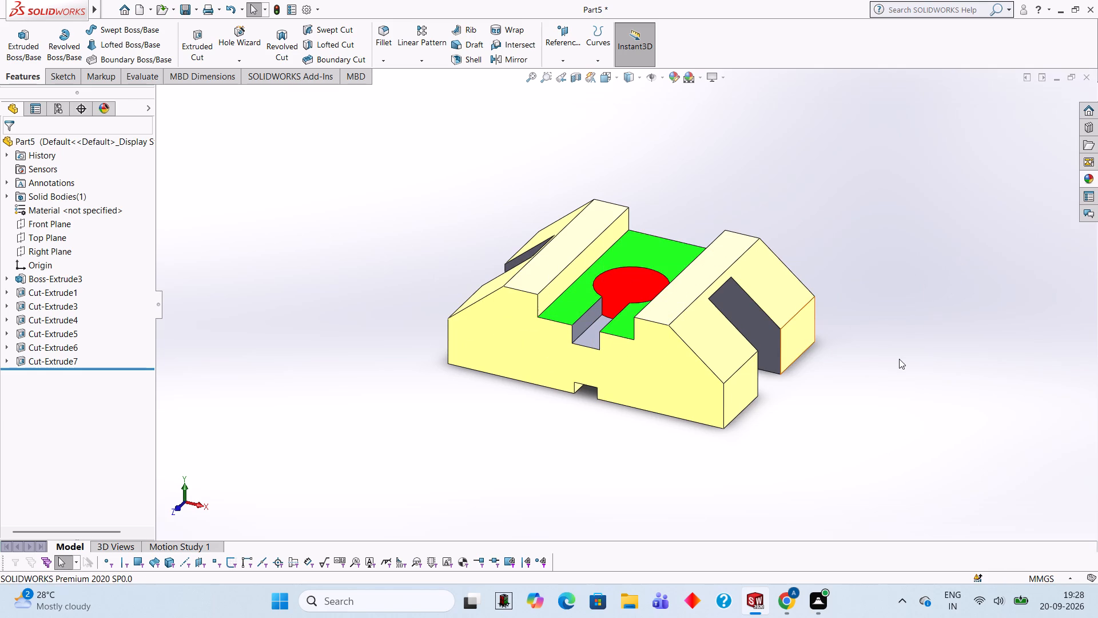
Apply the Red LED appearance to the front slot leading into the hole, covering its walls and floor.
left_click(1091, 183)
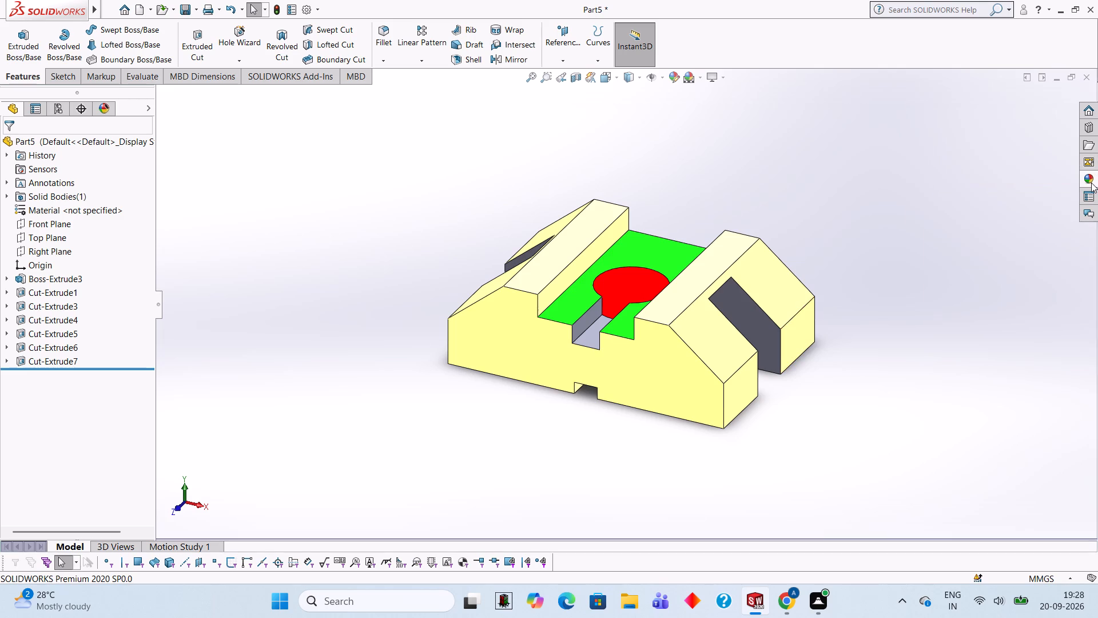
left_click_drag(985, 310, 599, 308)
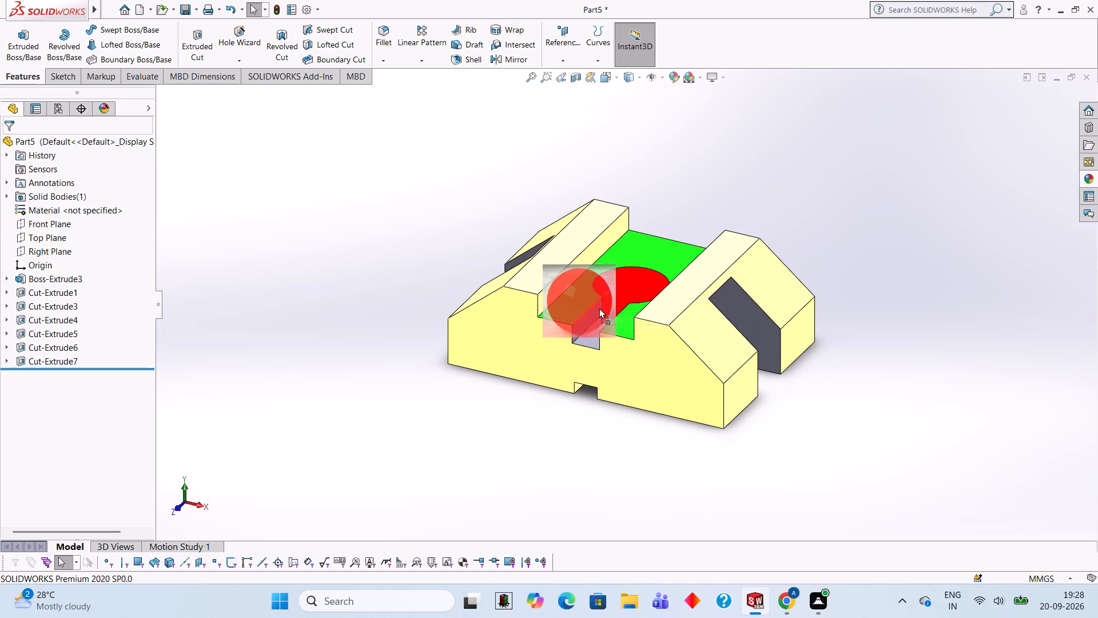
left_click_drag(599, 308, 594, 319)
left_click(594, 319)
Apply the Red LED appearance to only the floor face of the underside groove between the front face and the hole.
middle_click_drag(811, 240, 812, 240)
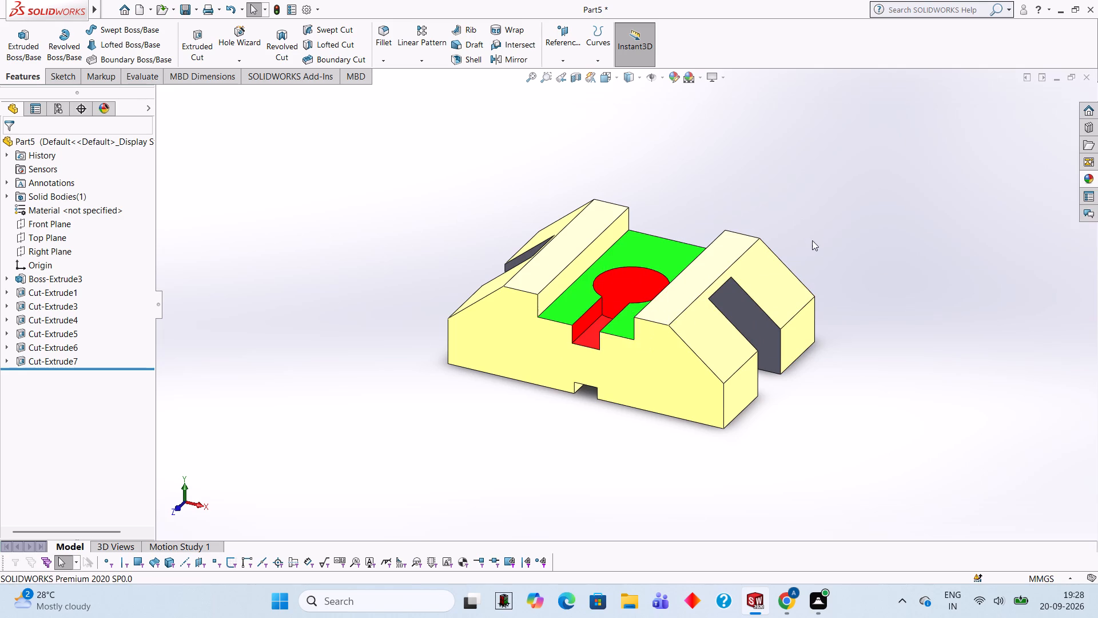
middle_click_drag(812, 240, 801, 217)
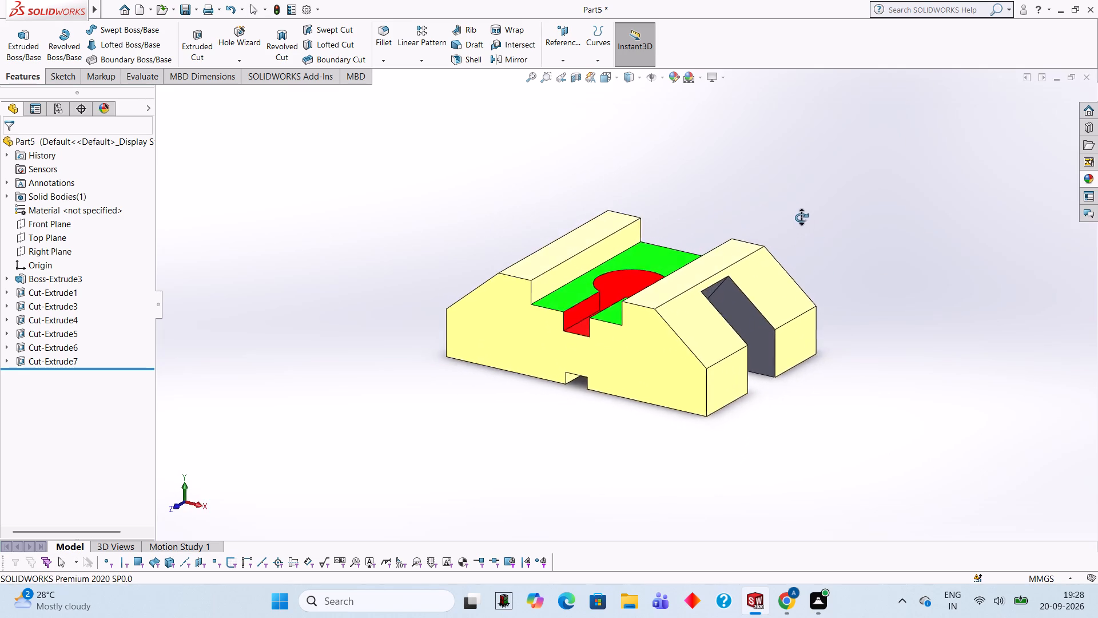
middle_click_drag(801, 217, 795, 189)
middle_click_drag(755, 425, 766, 245)
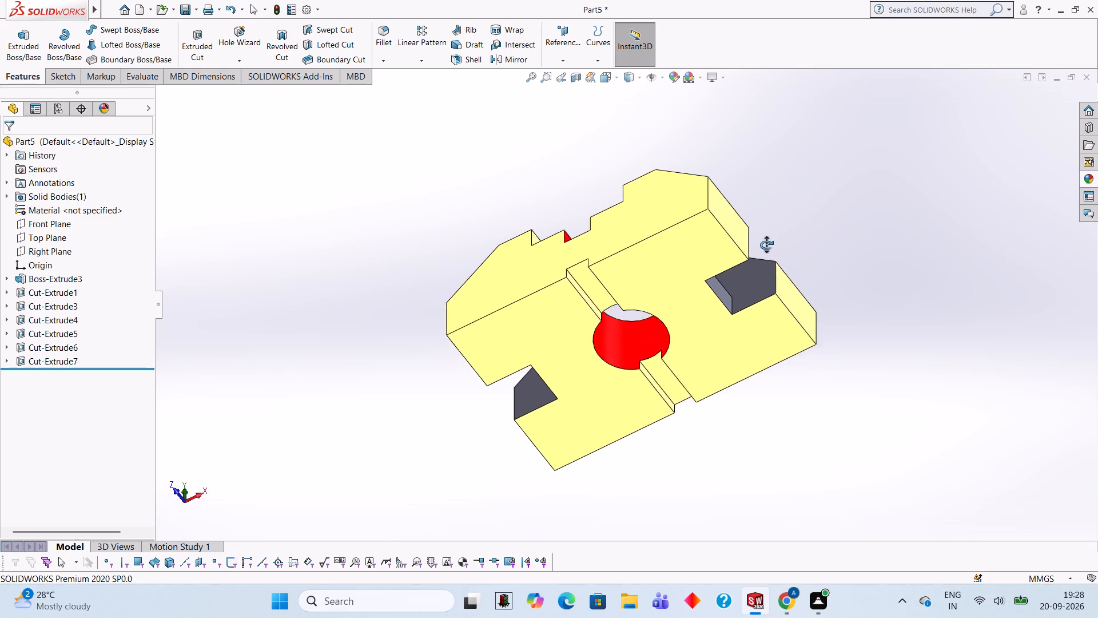
middle_click_drag(766, 245, 787, 249)
middle_click_drag(787, 241, 795, 211)
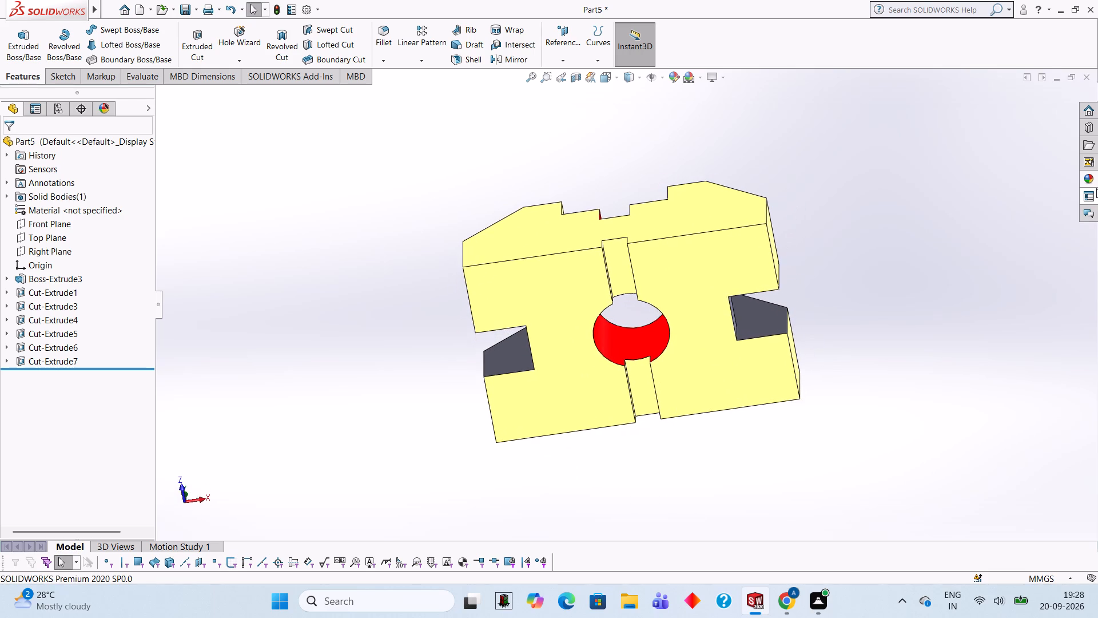
left_click(1091, 173)
left_click_drag(986, 311, 663, 288)
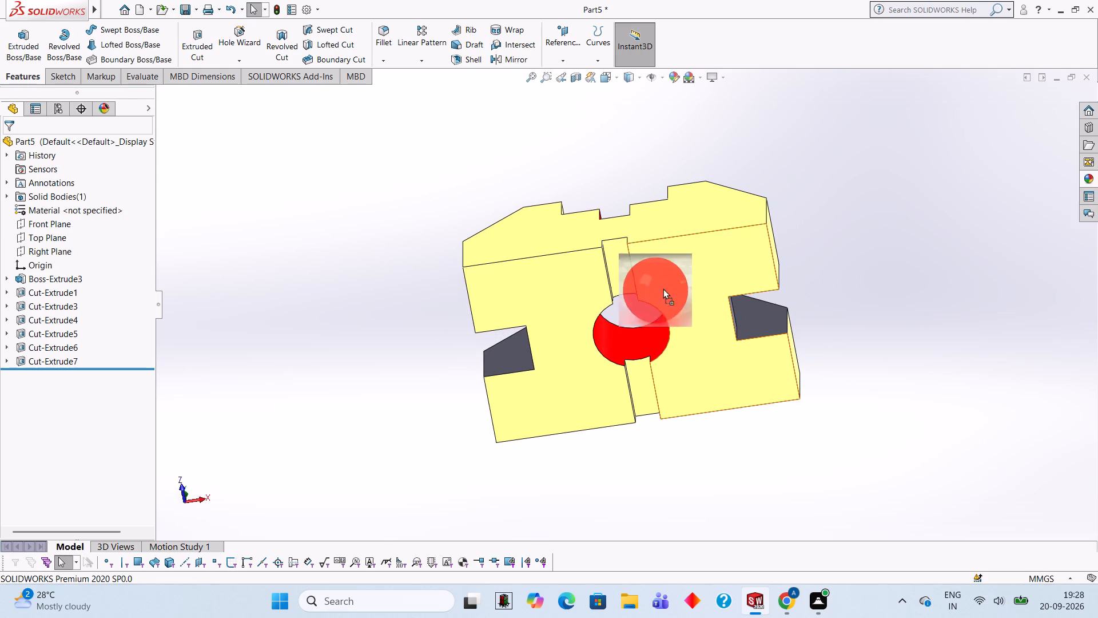
left_click_drag(663, 288, 619, 271)
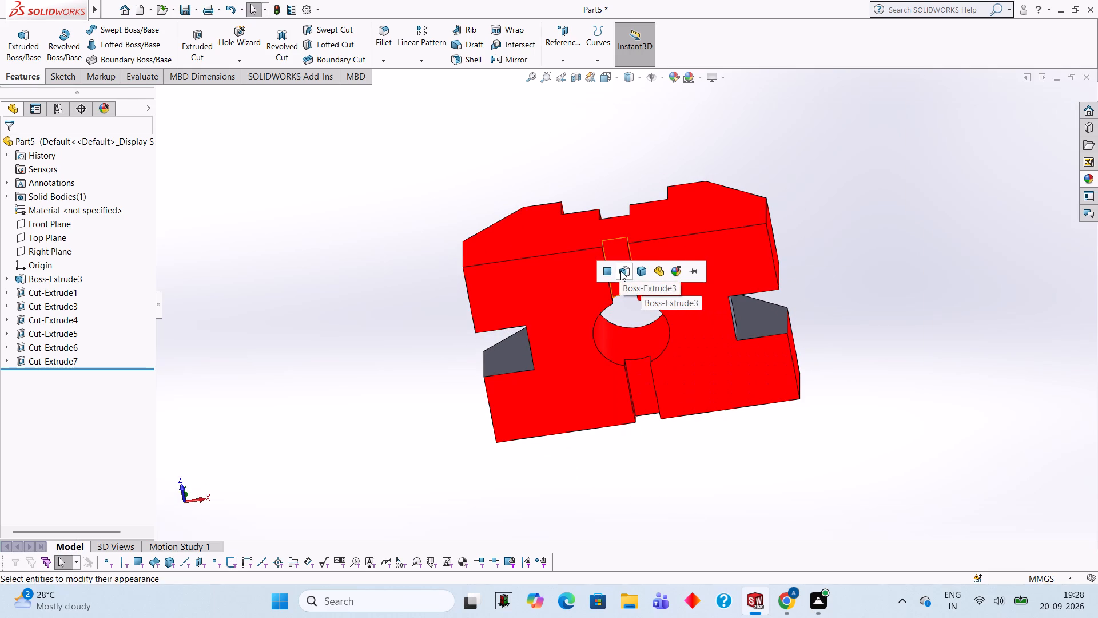
left_click(610, 272)
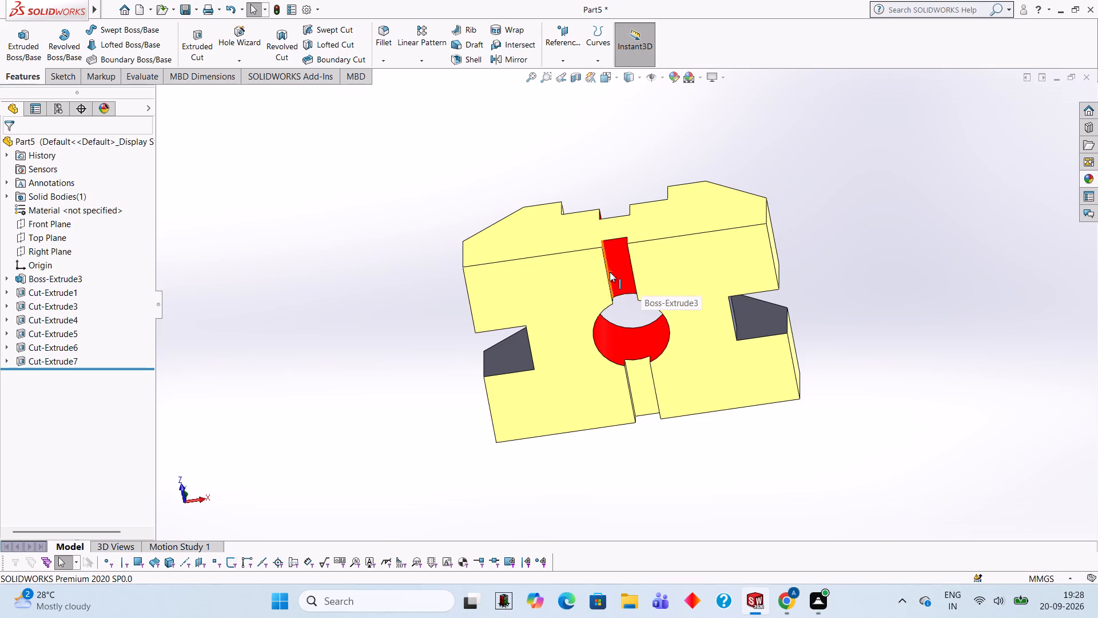
Apply the Red LED appearance to only the floor face of the underside groove between the hole and the back face.
scroll(672, 403, "down", 1)
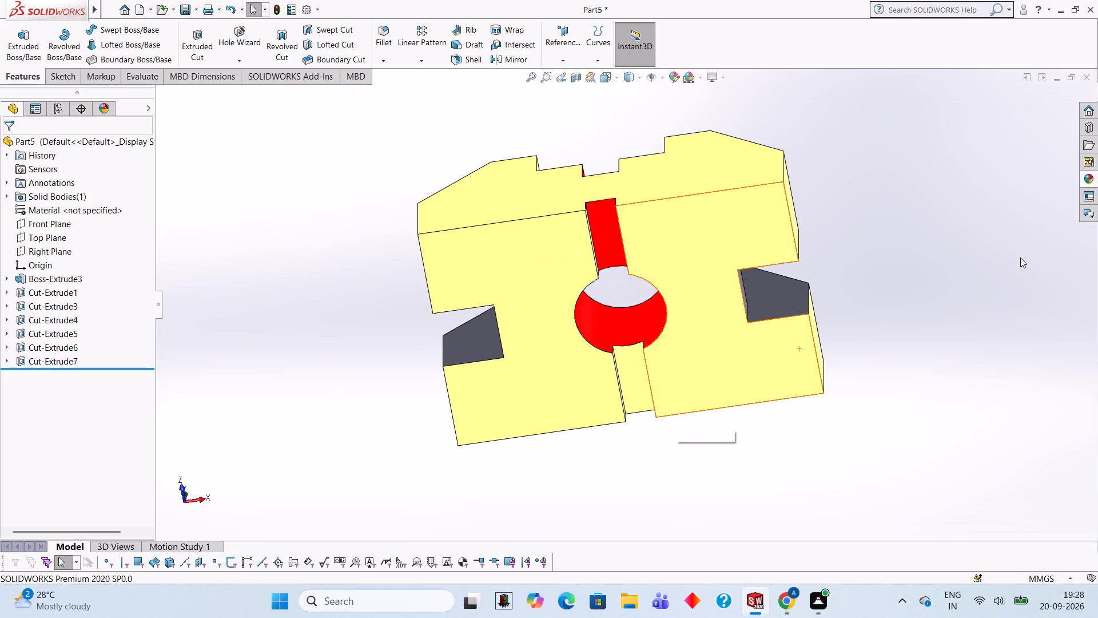
left_click(1089, 177)
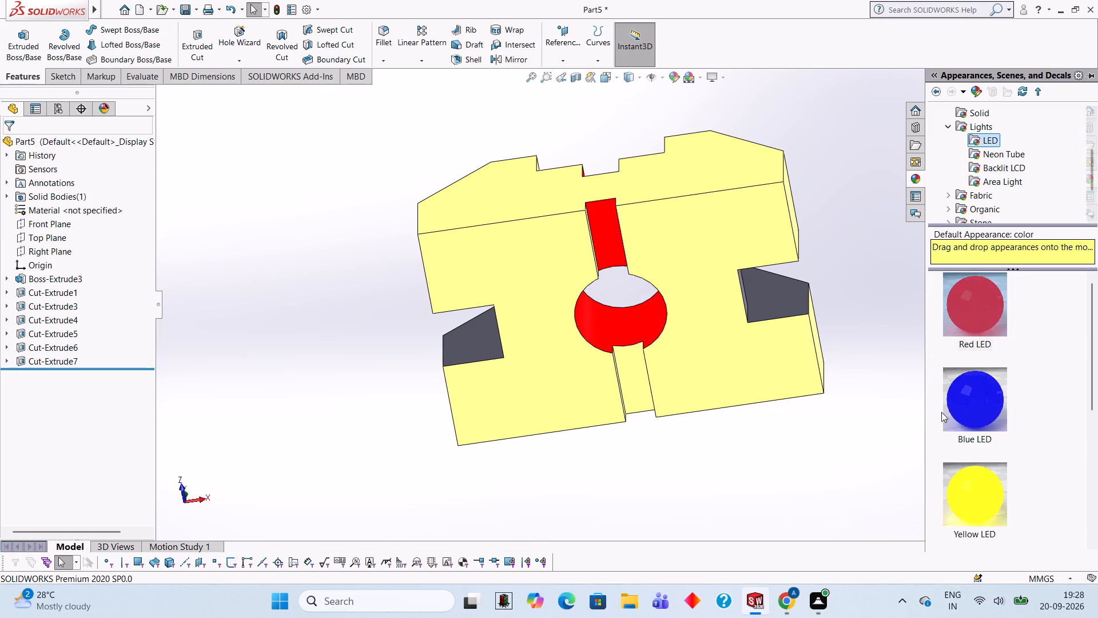
left_click_drag(984, 315, 647, 373)
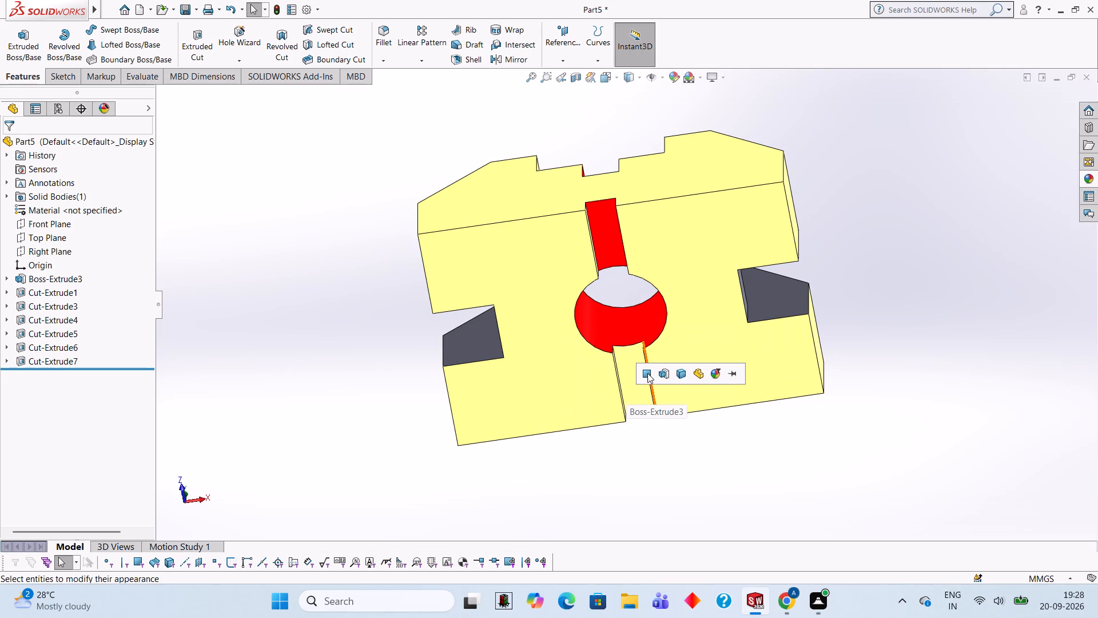
left_click(647, 373)
Apply the Red LED appearance to only the +X-side wall of the underside groove between the front face and the hole.
middle_click_drag(864, 227, 846, 373)
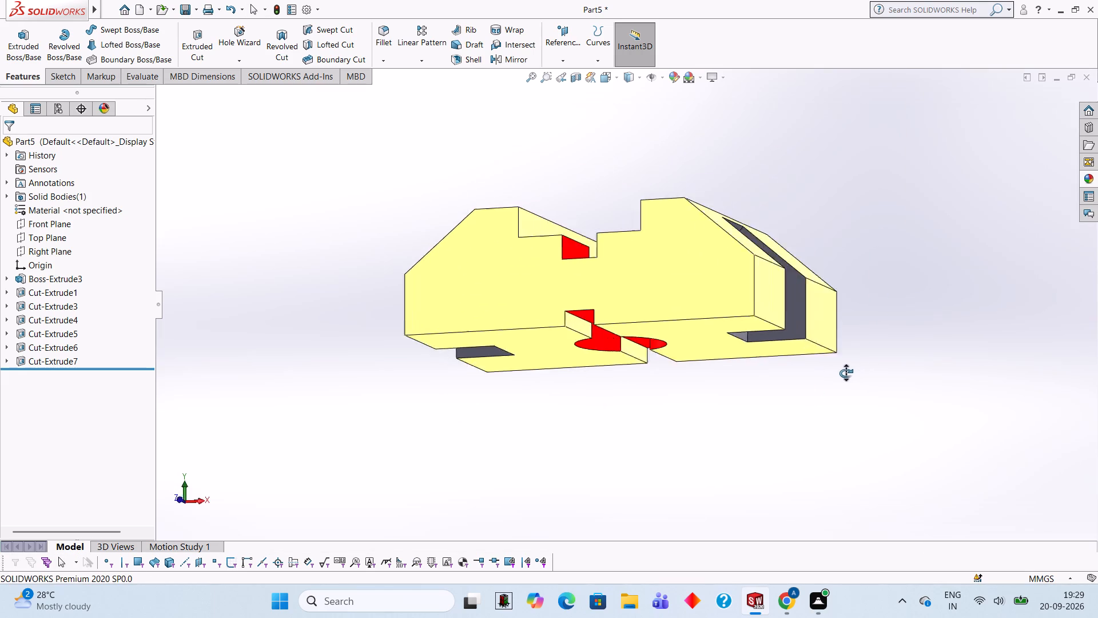
middle_click_drag(846, 373, 843, 185)
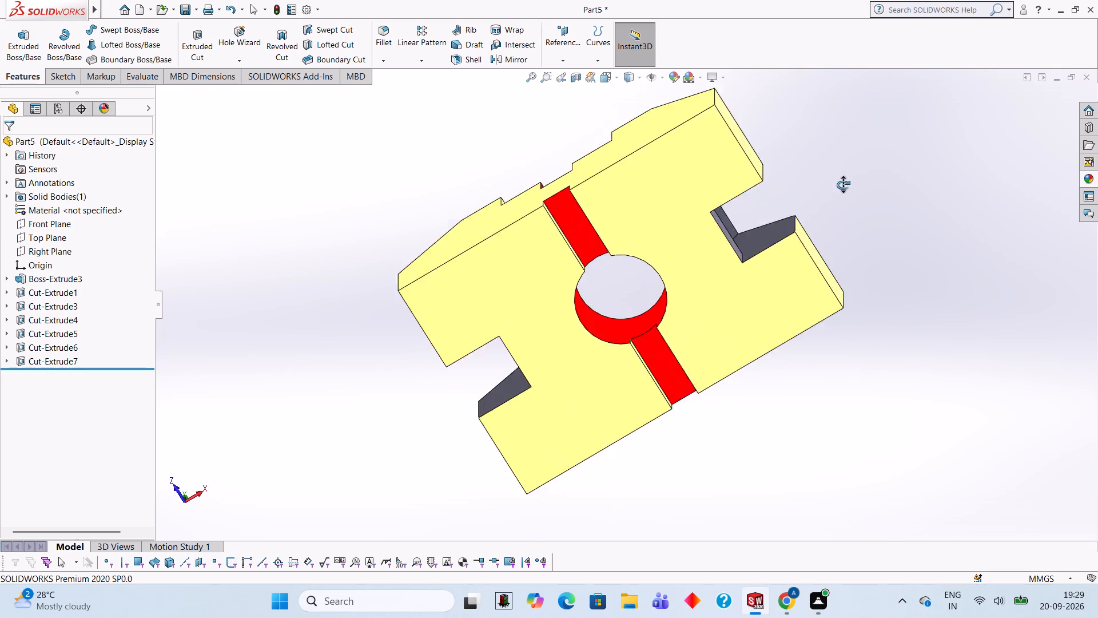
middle_click_drag(843, 185, 849, 407)
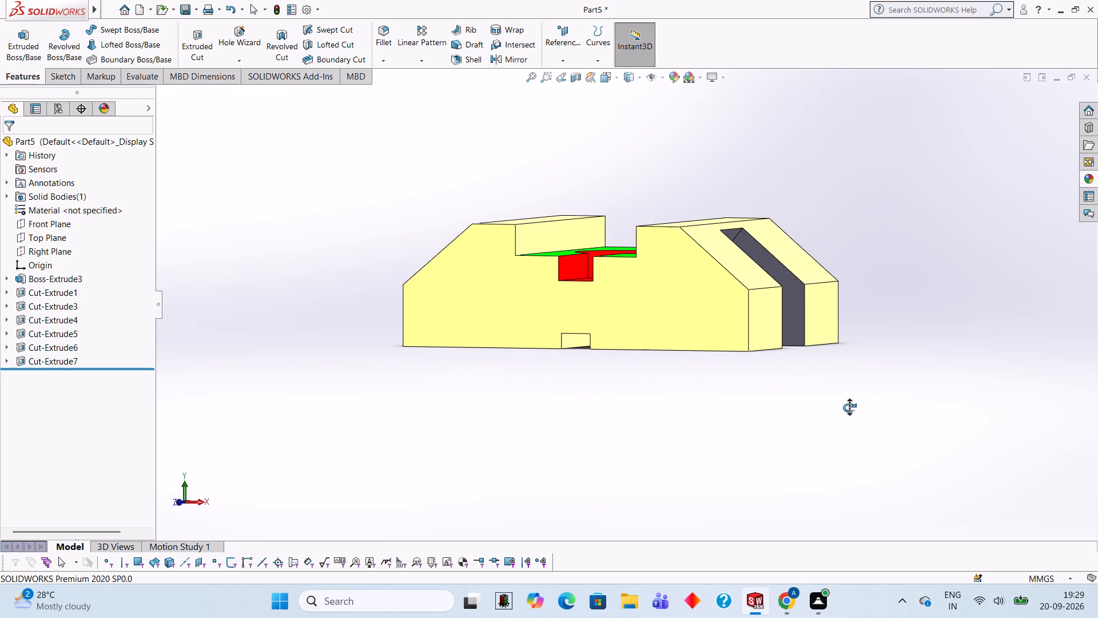
middle_click_drag(849, 407, 957, 273)
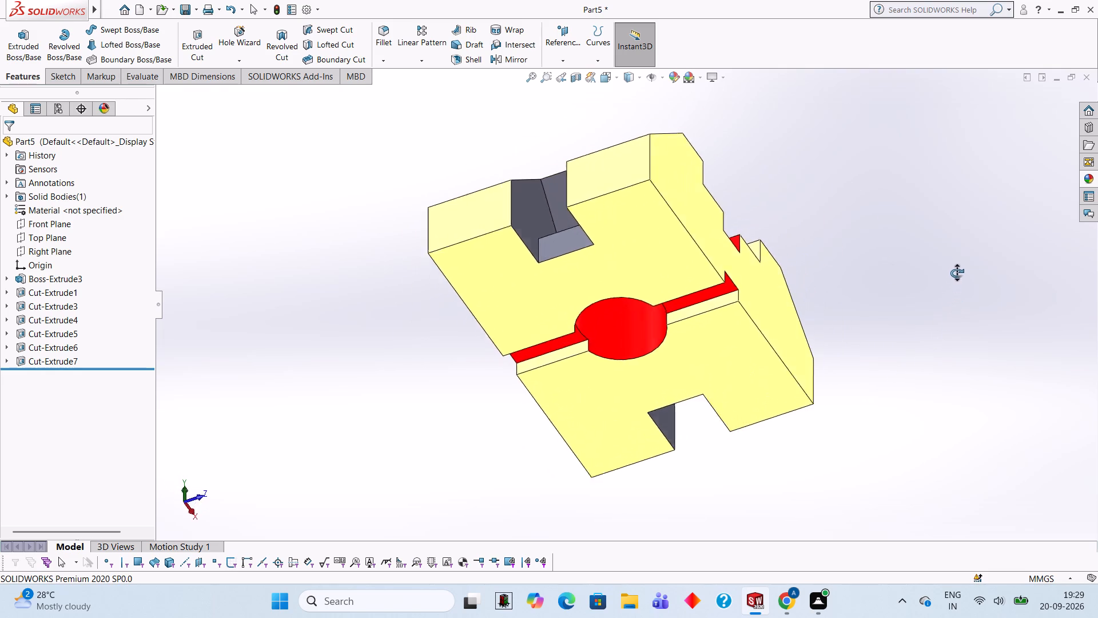
middle_click_drag(957, 273, 950, 267)
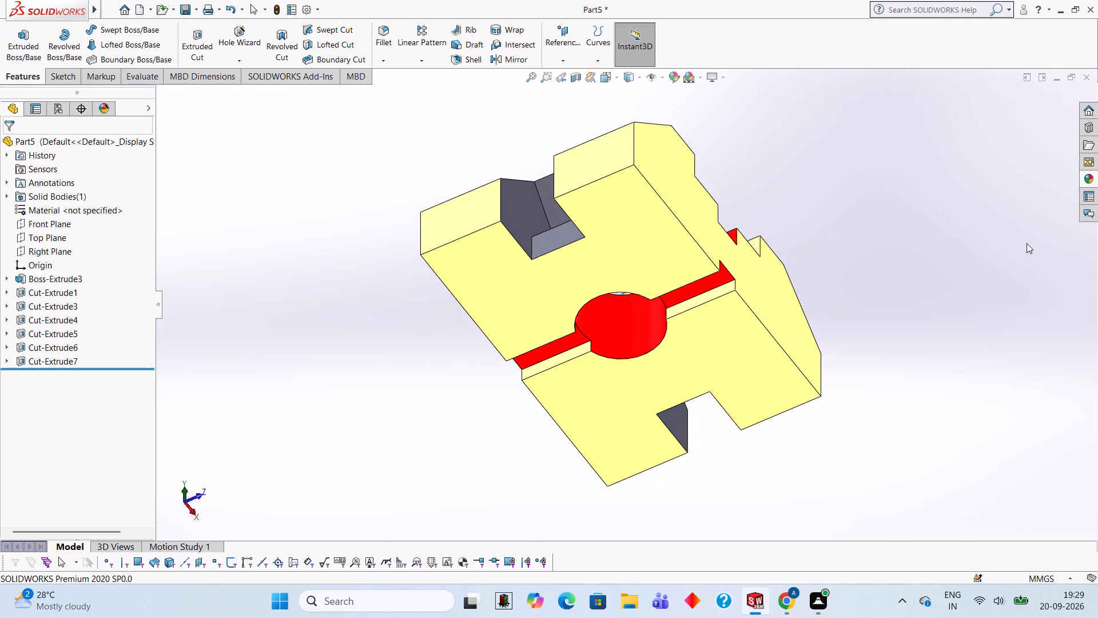
left_click(1084, 179)
left_click_drag(980, 305, 892, 300)
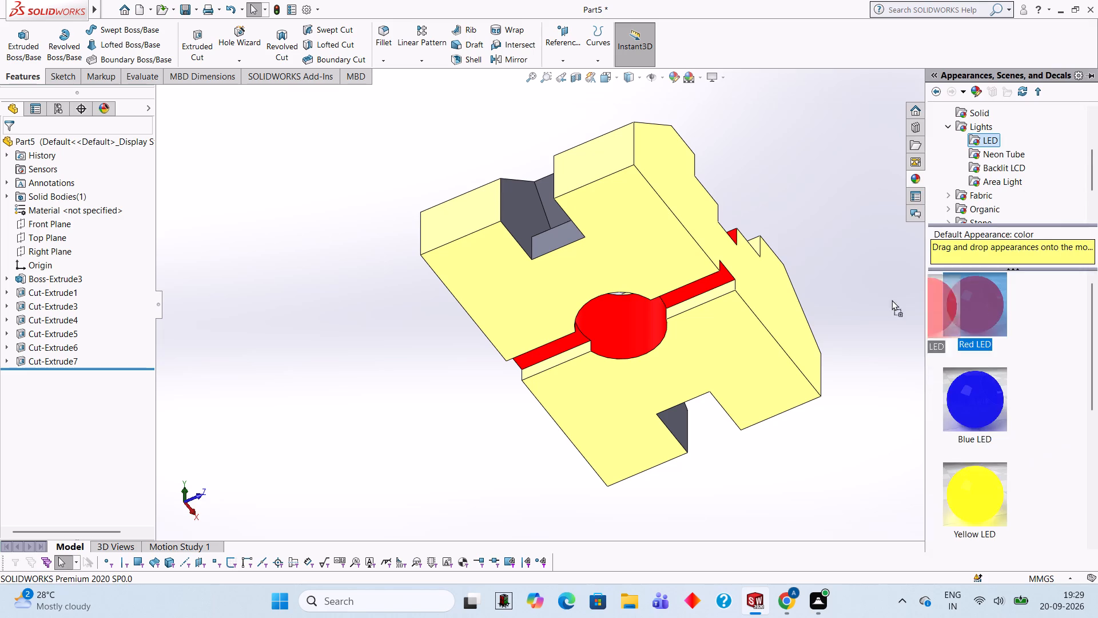
left_click_drag(892, 300, 726, 285)
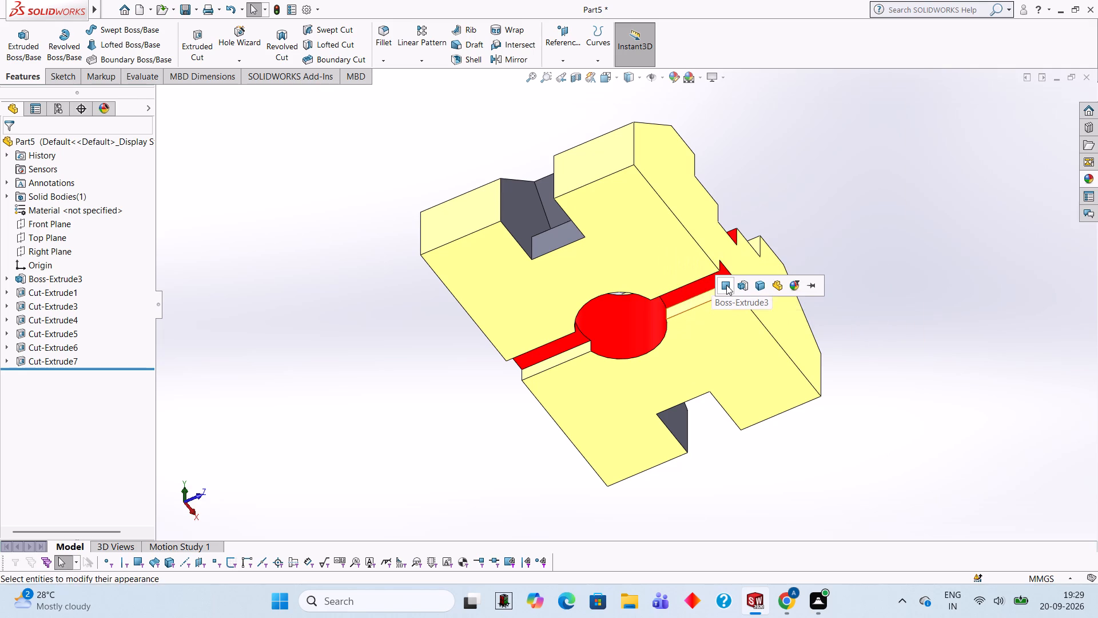
left_click(726, 285)
Apply the Red LED appearance to only the +X-side wall of the underside groove between the hole and the back face.
middle_click_drag(789, 279, 666, 291)
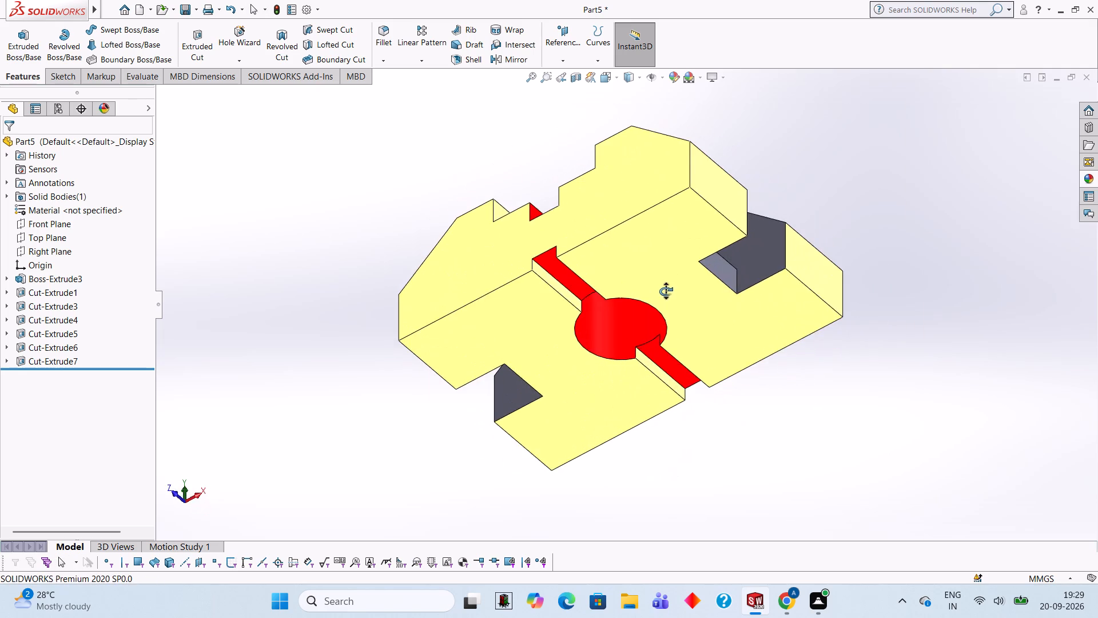
middle_click_drag(666, 291, 796, 271)
middle_click(798, 271)
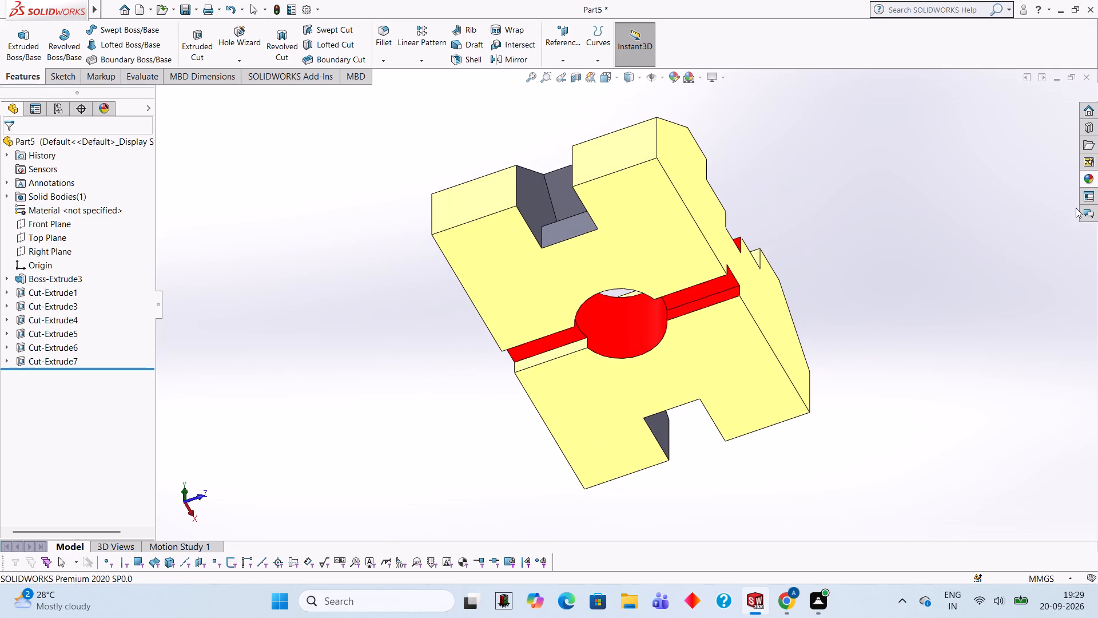
left_click(1095, 181)
left_click_drag(976, 316, 587, 341)
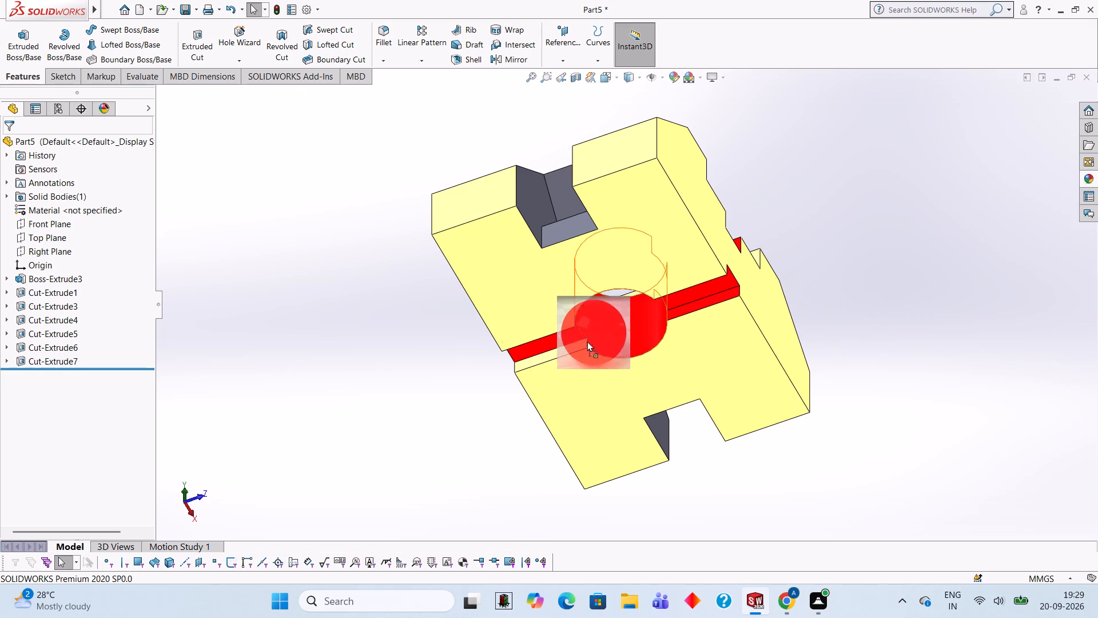
left_click_drag(587, 341, 564, 347)
left_click(564, 347)
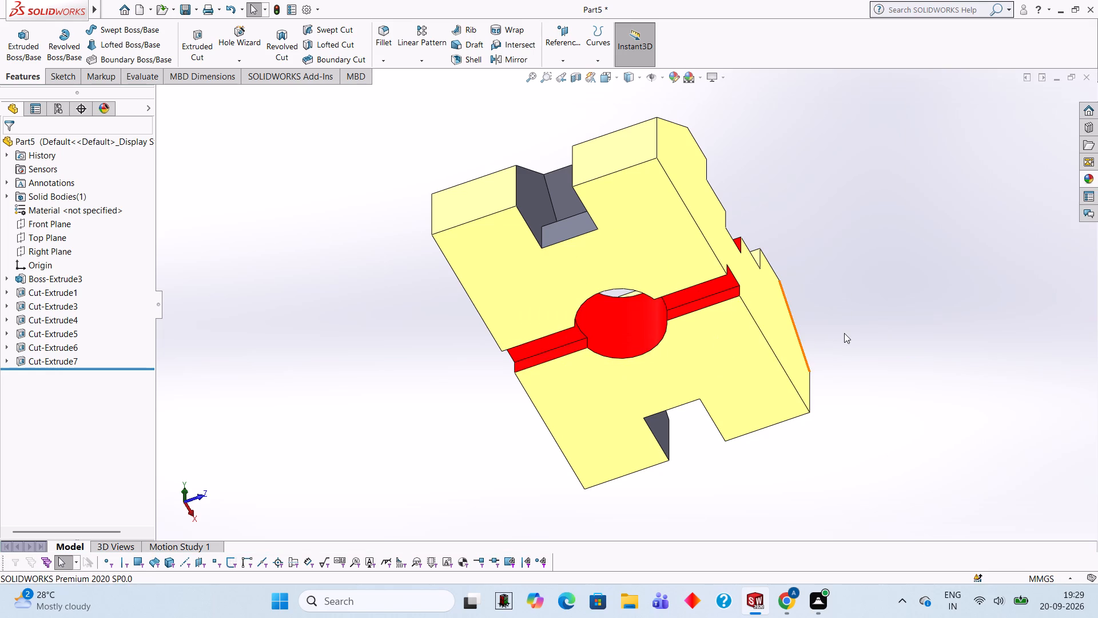
Apply the Red LED appearance at body level, covering the still uncoloured faces of both side cutouts.
middle_click_drag(849, 332, 682, 339)
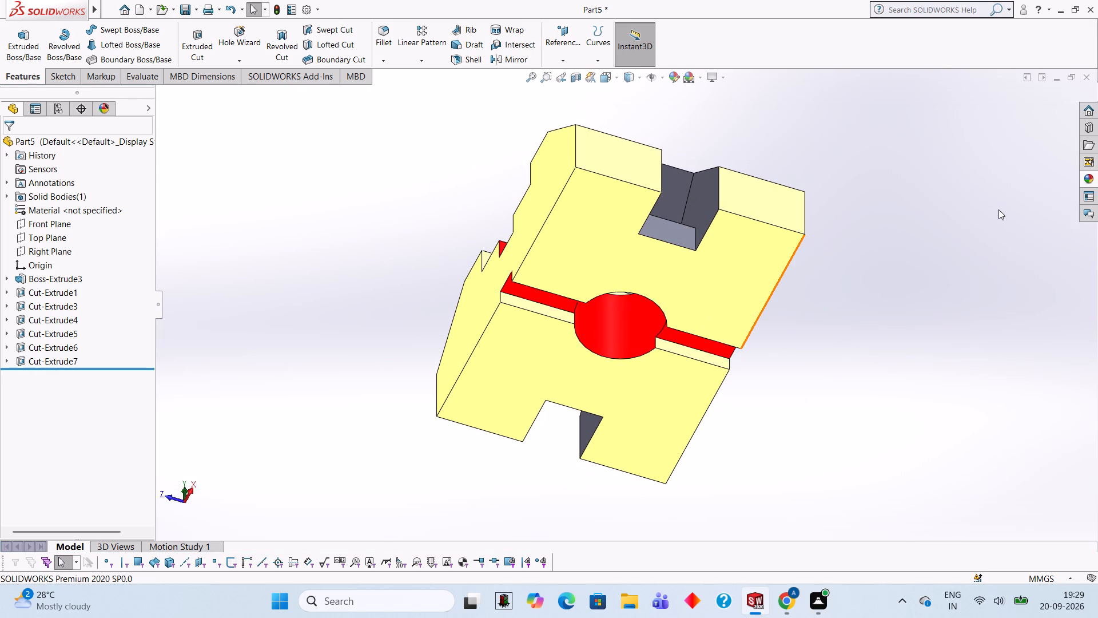
left_click(1095, 184)
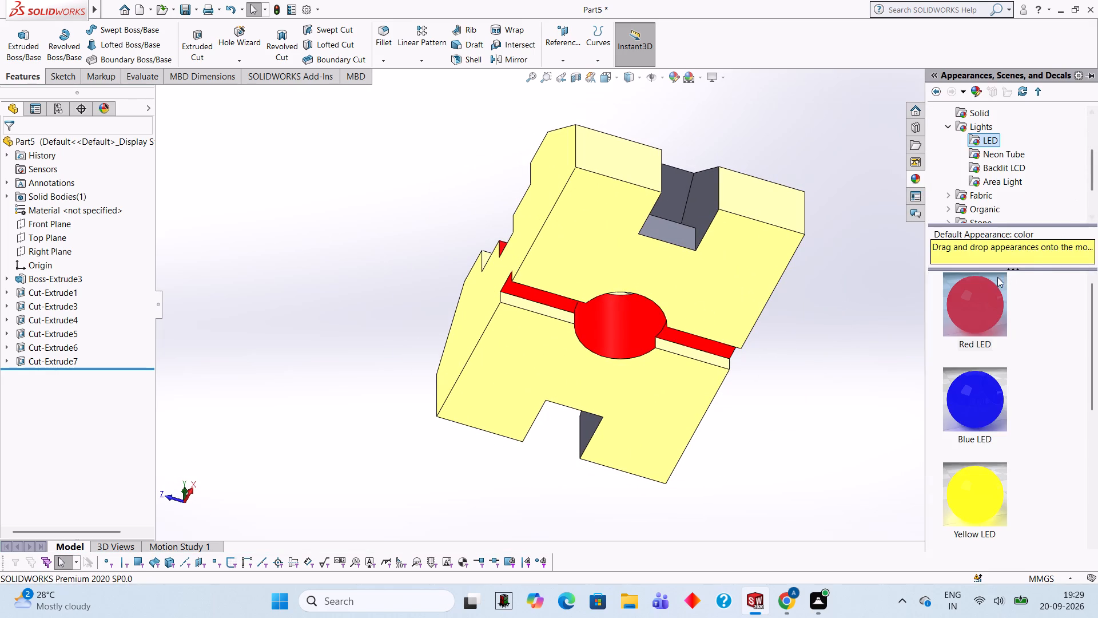
left_click_drag(985, 287, 547, 305)
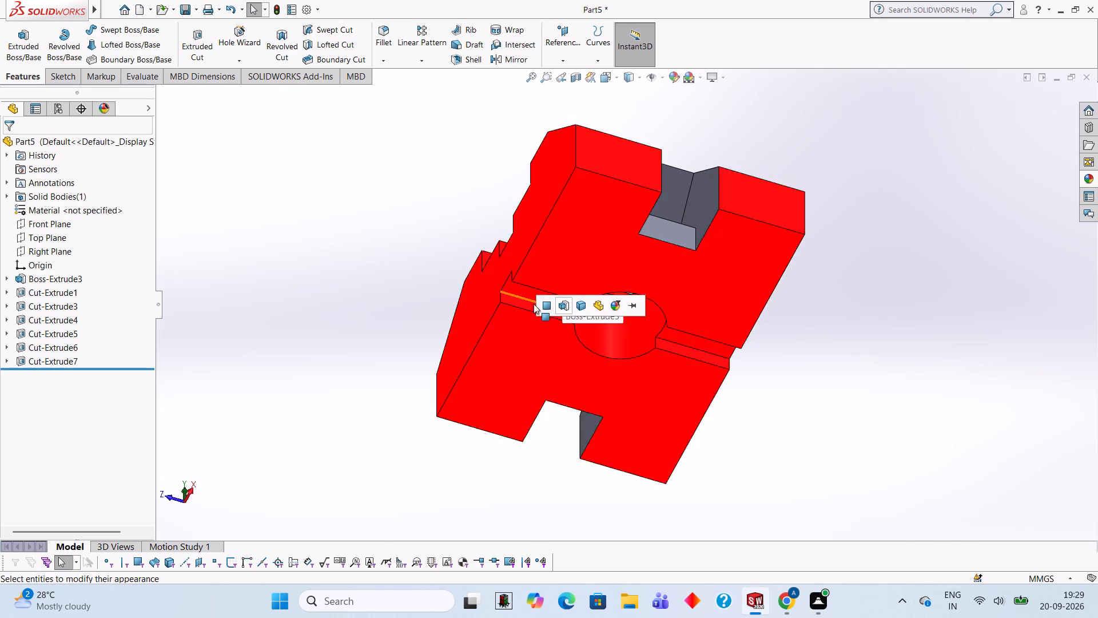
left_click(578, 307)
Apply the Red LED appearance to only the −X-side wall of the underside groove between the hole and the back face.
middle_click_drag(788, 240, 806, 252)
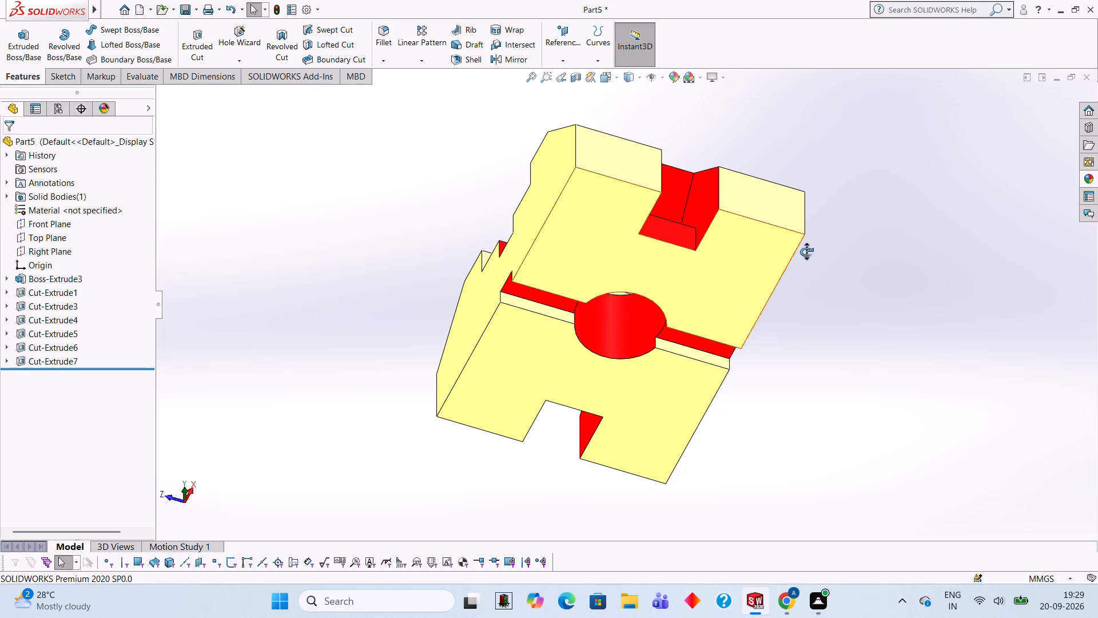
middle_click_drag(806, 252, 788, 368)
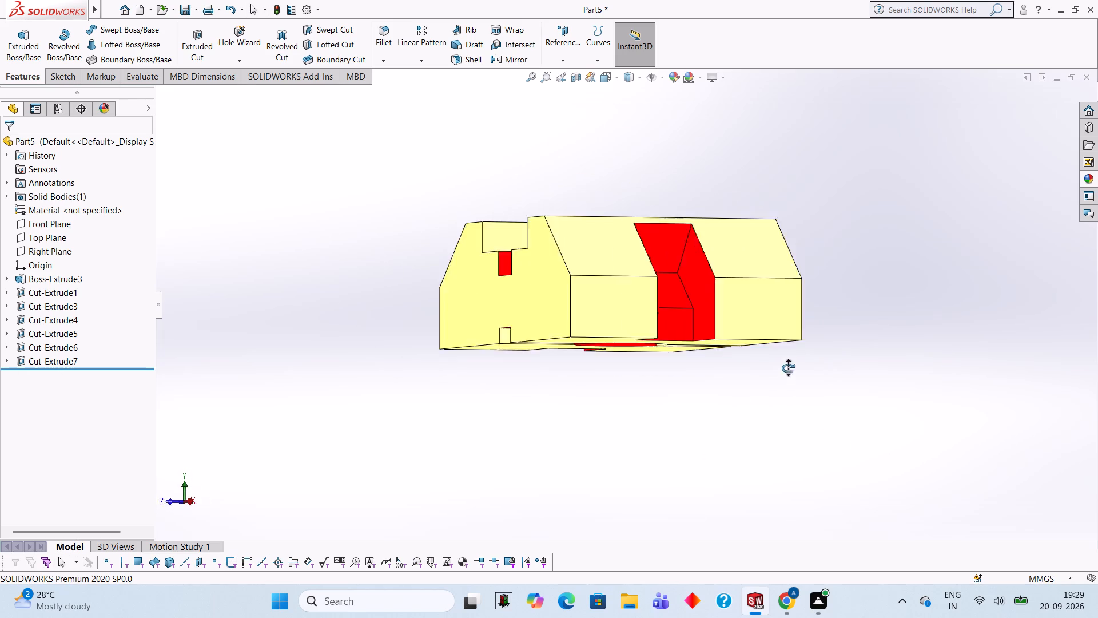
middle_click_drag(788, 368, 779, 239)
scroll(413, 383, "down", 2)
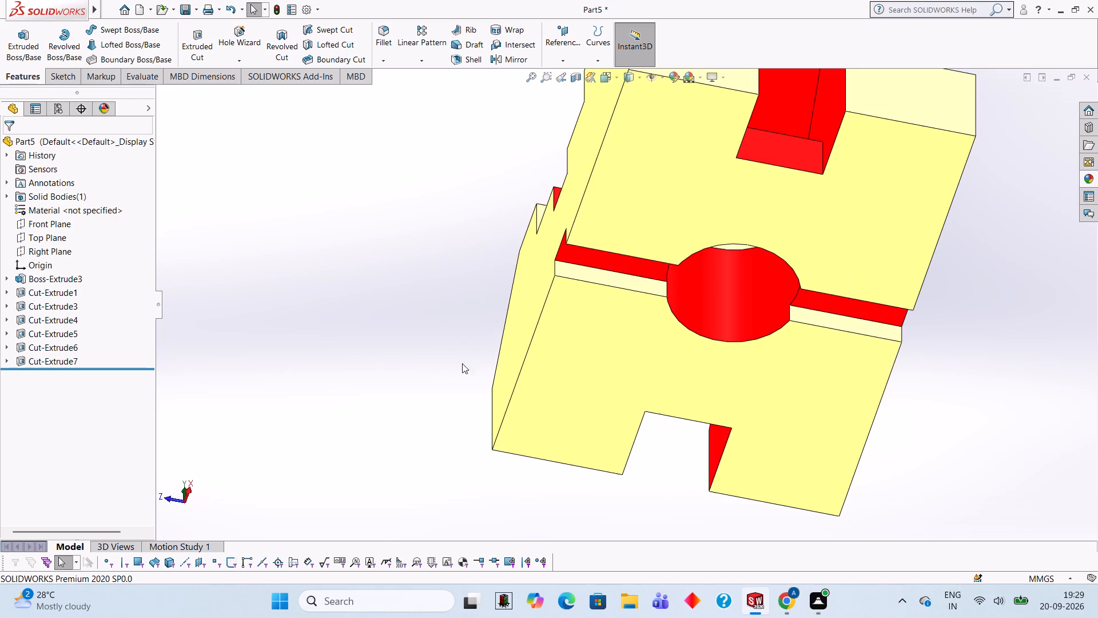
left_click(1083, 172)
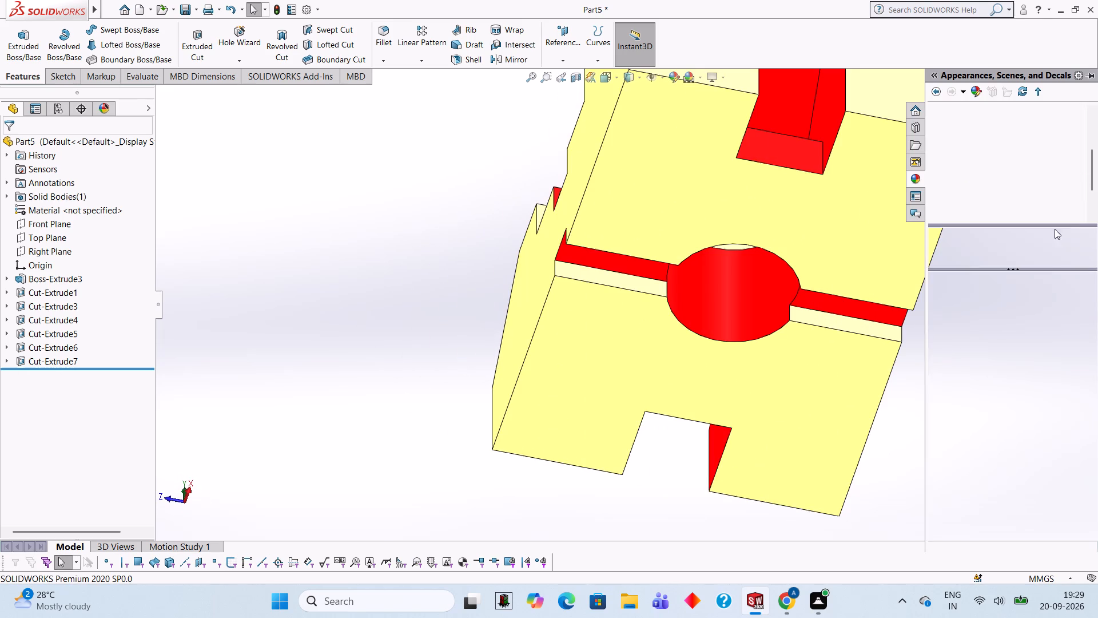
left_click_drag(999, 308, 880, 324)
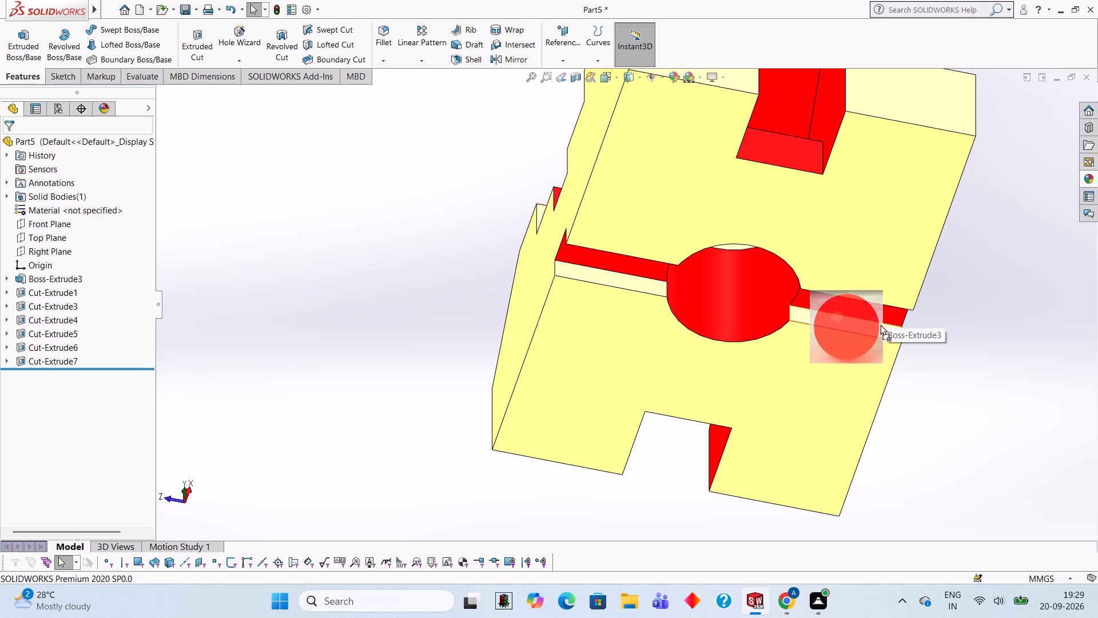
left_click_drag(880, 324, 858, 327)
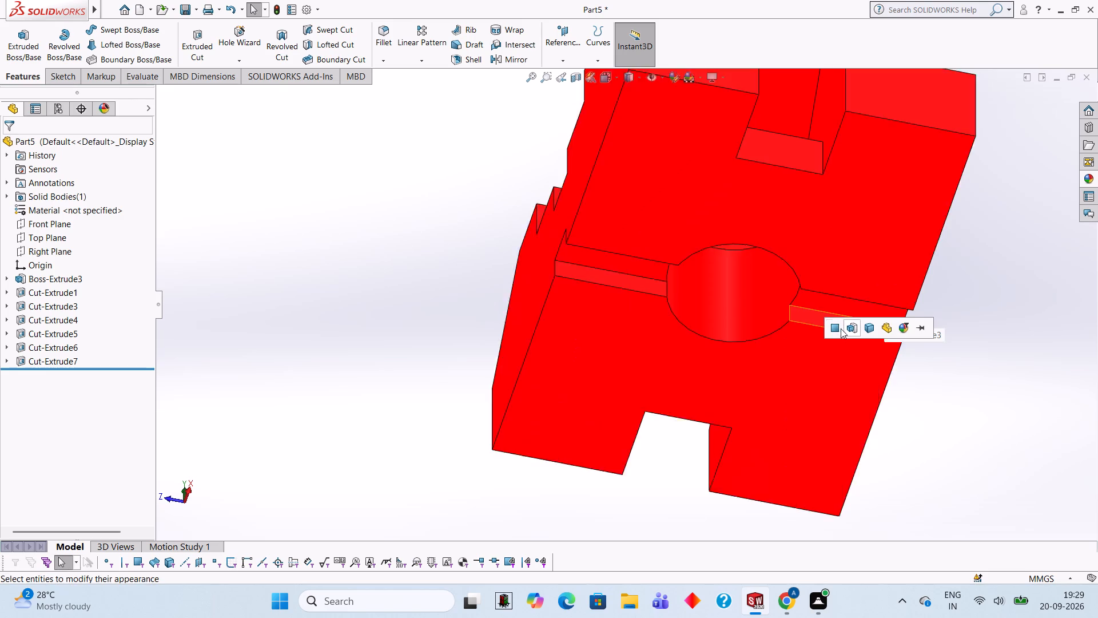
left_click(839, 328)
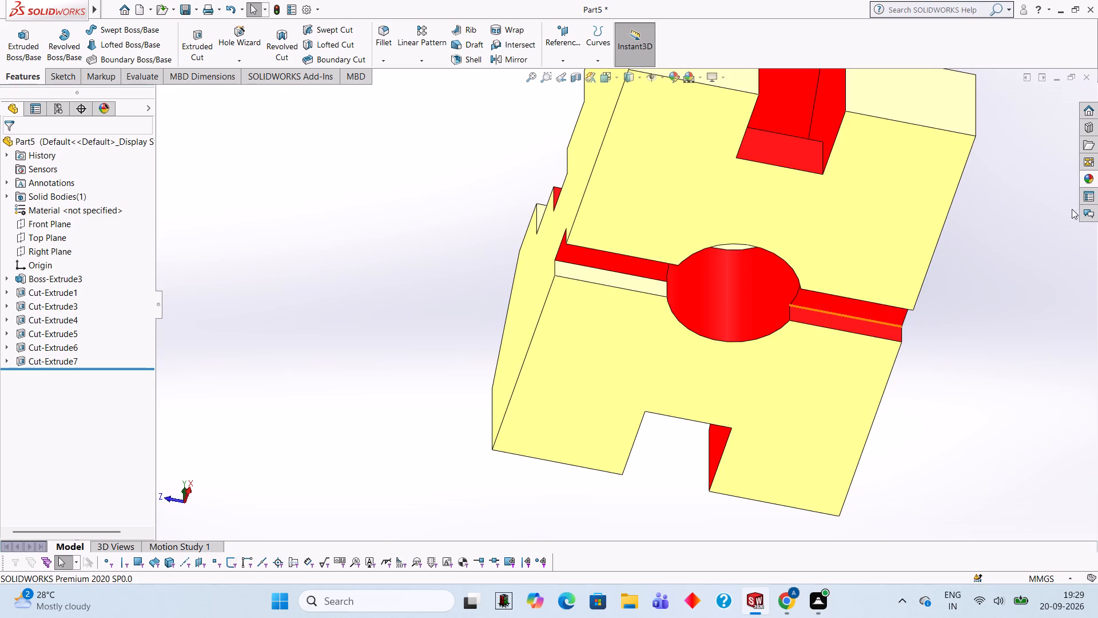
Apply the Red LED appearance to only the −X-side wall of the underside groove between the front face and the hole.
left_click(1095, 182)
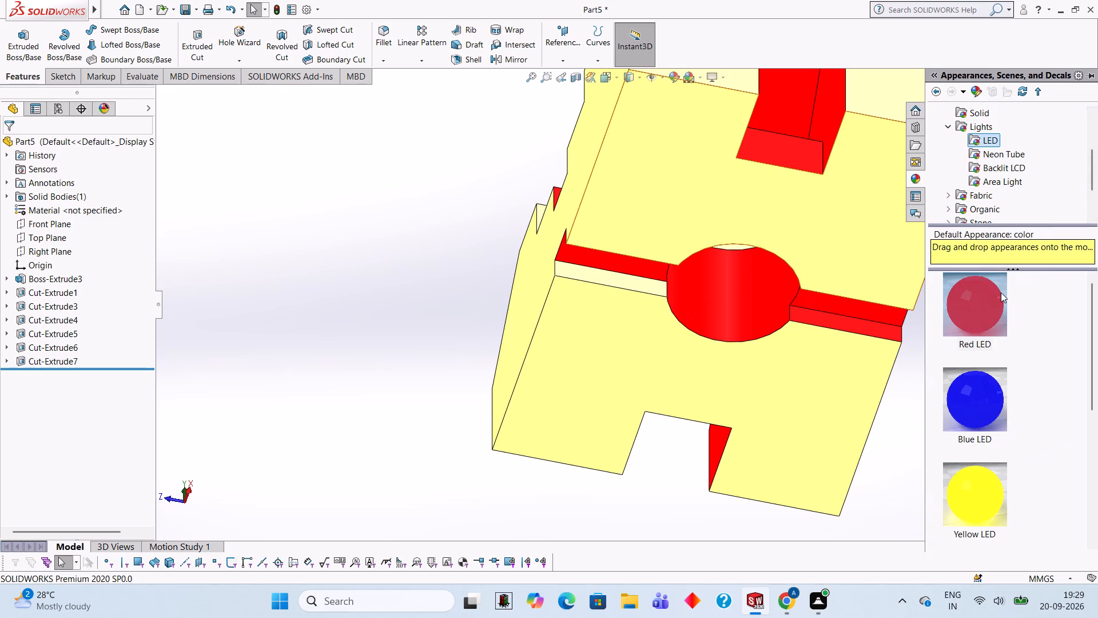
left_click_drag(1001, 292, 641, 278)
left_click(641, 278)
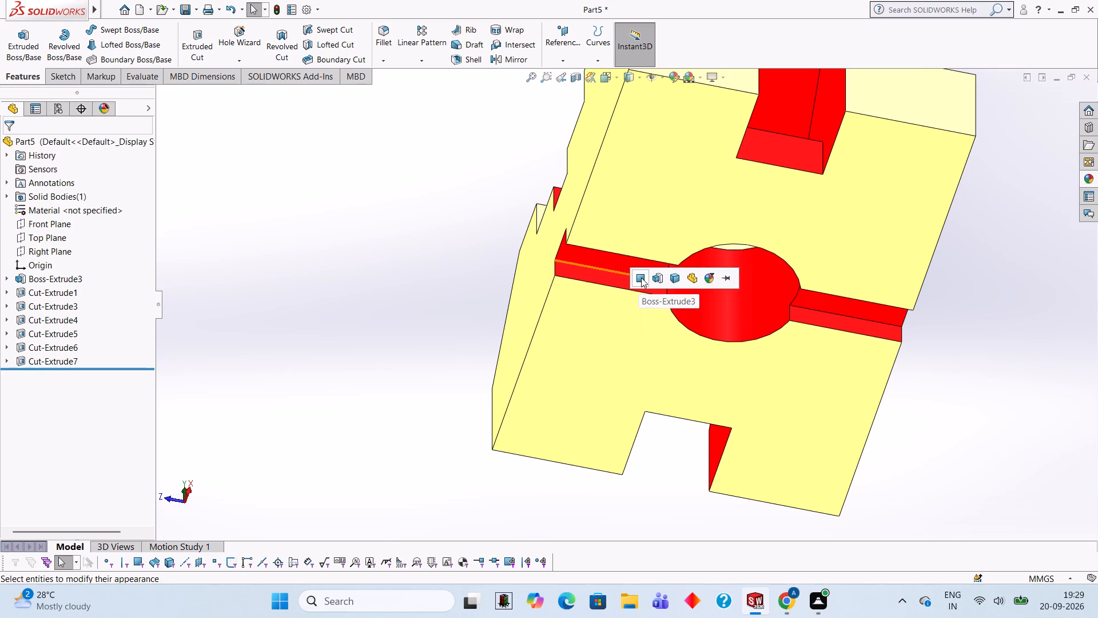
Apply the Blue LED appearance to only the flat top face of the raised ridge on the block's +X side.
middle_click_drag(856, 268, 869, 273)
scroll(871, 259, "up", 3)
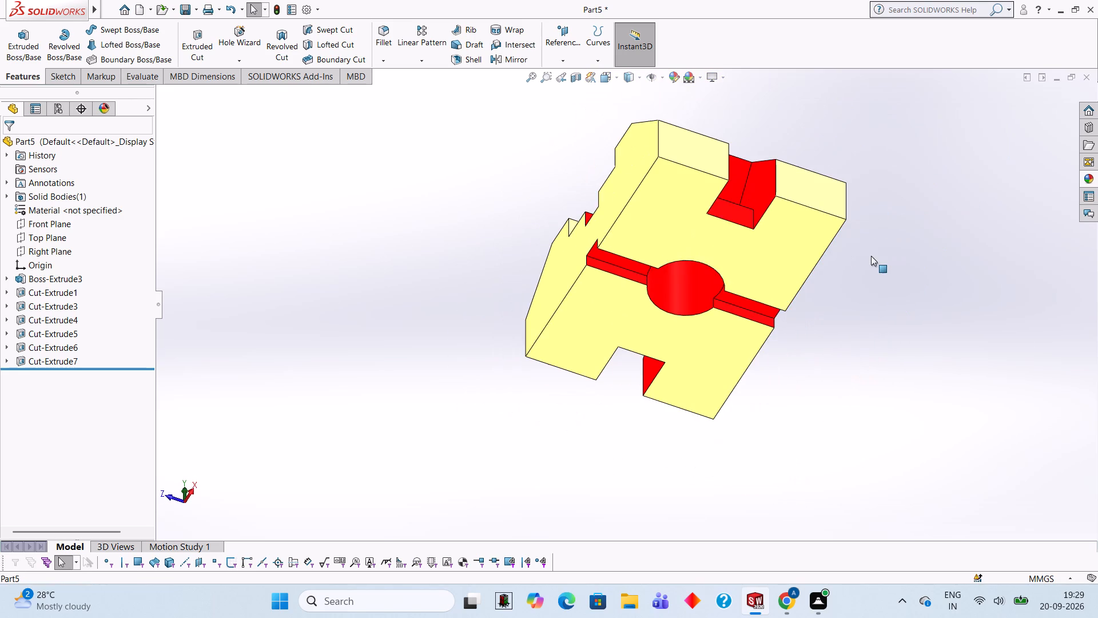
middle_click_drag(848, 230, 883, 409)
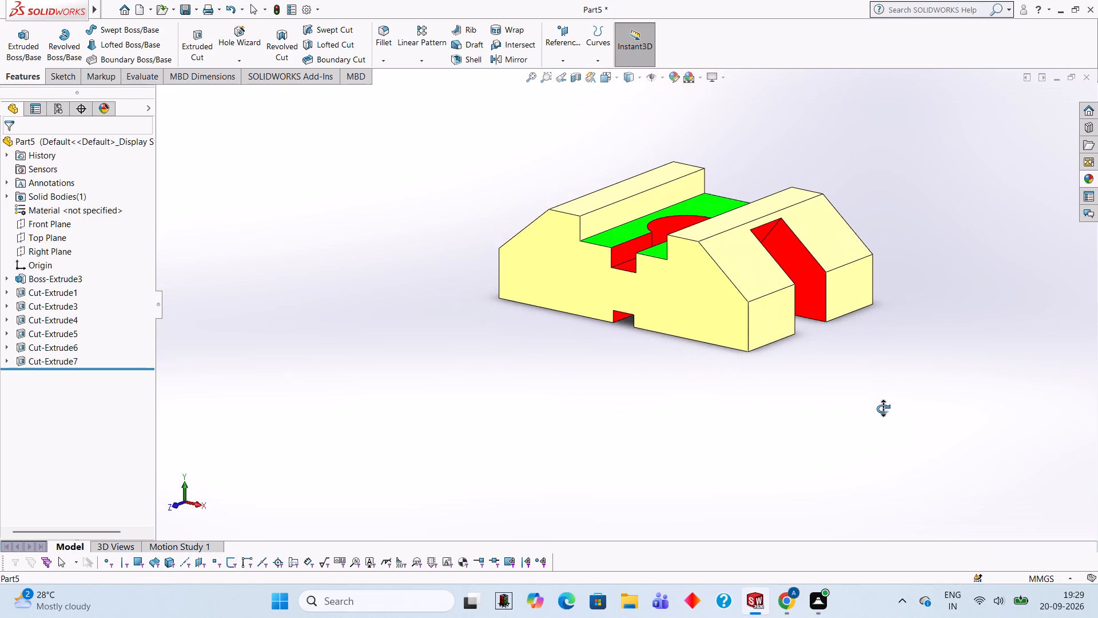
middle_click_drag(883, 409, 899, 396)
scroll(942, 279, "up", 1)
middle_click_drag(918, 266, 895, 336)
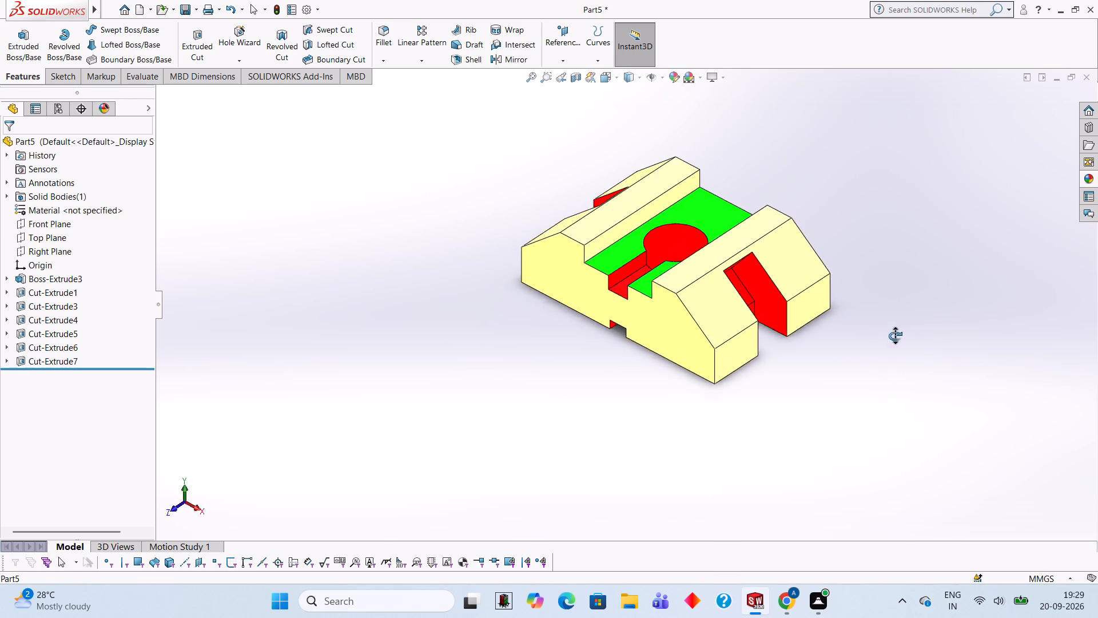
middle_click_drag(895, 336, 898, 367)
scroll(884, 340, "up", 1)
middle_click_drag(884, 340, 898, 296)
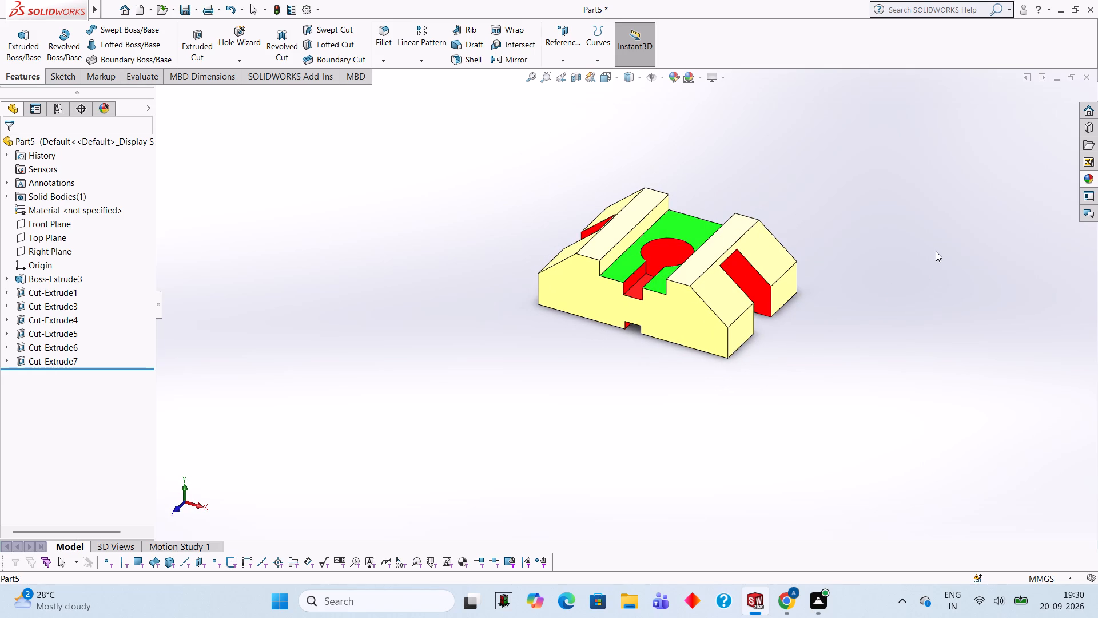
left_click(1088, 177)
left_click_drag(968, 406, 686, 269)
left_click(686, 269)
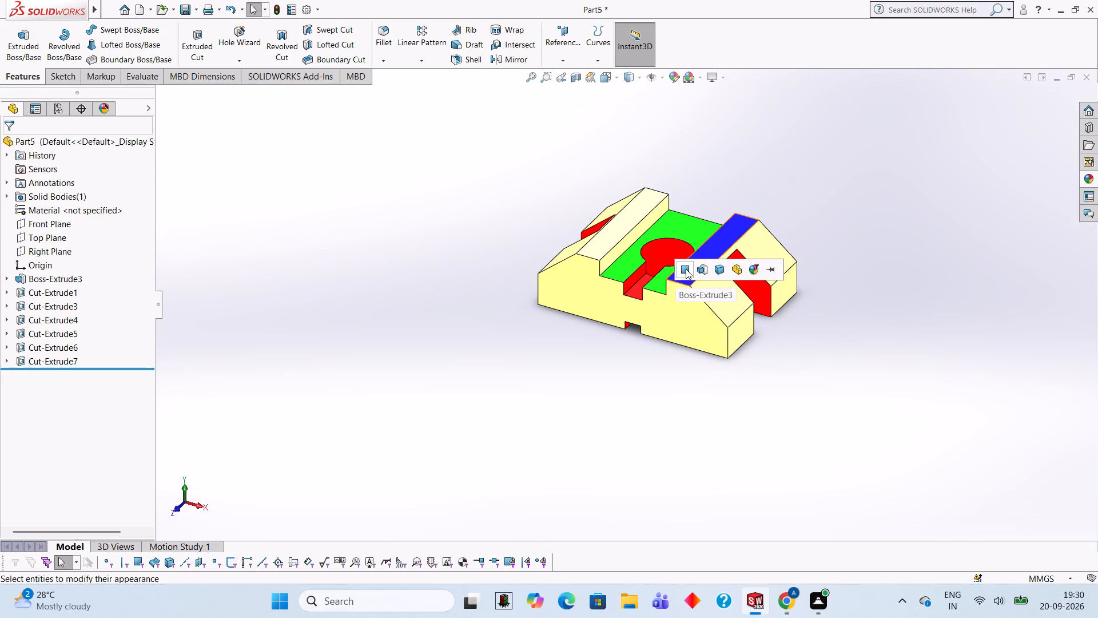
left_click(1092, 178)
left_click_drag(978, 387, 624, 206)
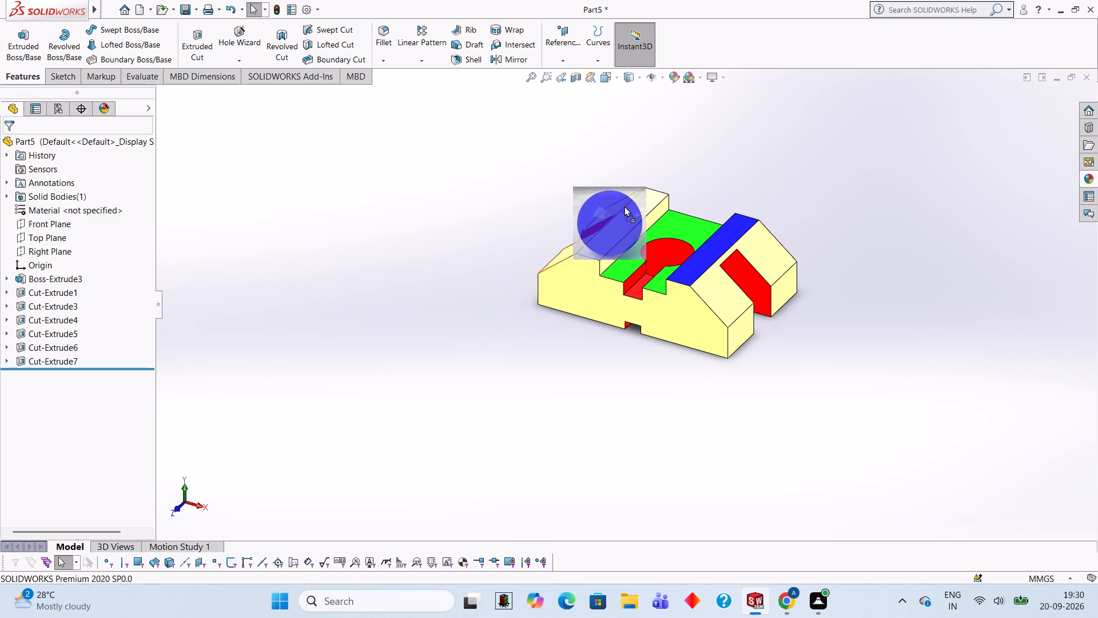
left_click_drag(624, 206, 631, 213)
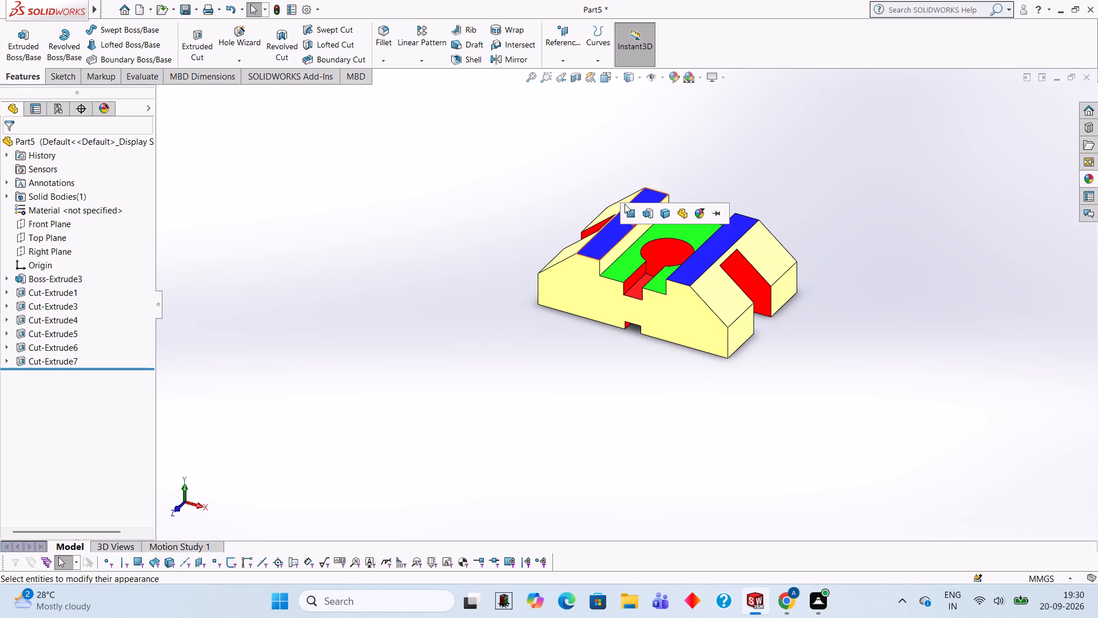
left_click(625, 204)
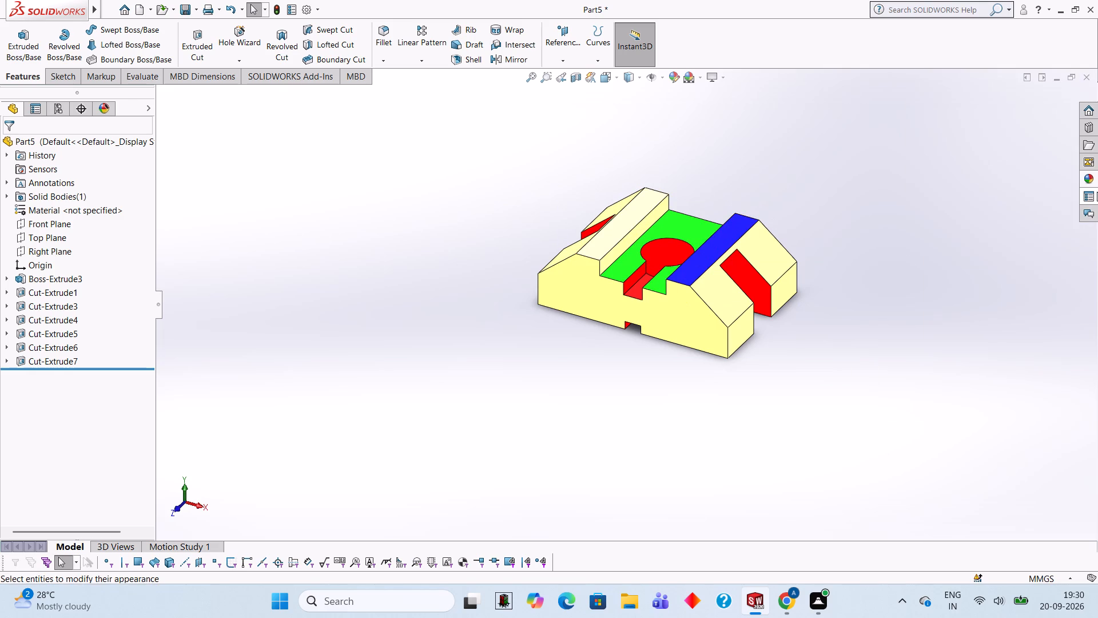
Apply the Blue LED appearance to only the flat top face of the raised ridge on the block's −X side.
left_click(1095, 180)
left_click_drag(982, 395, 813, 347)
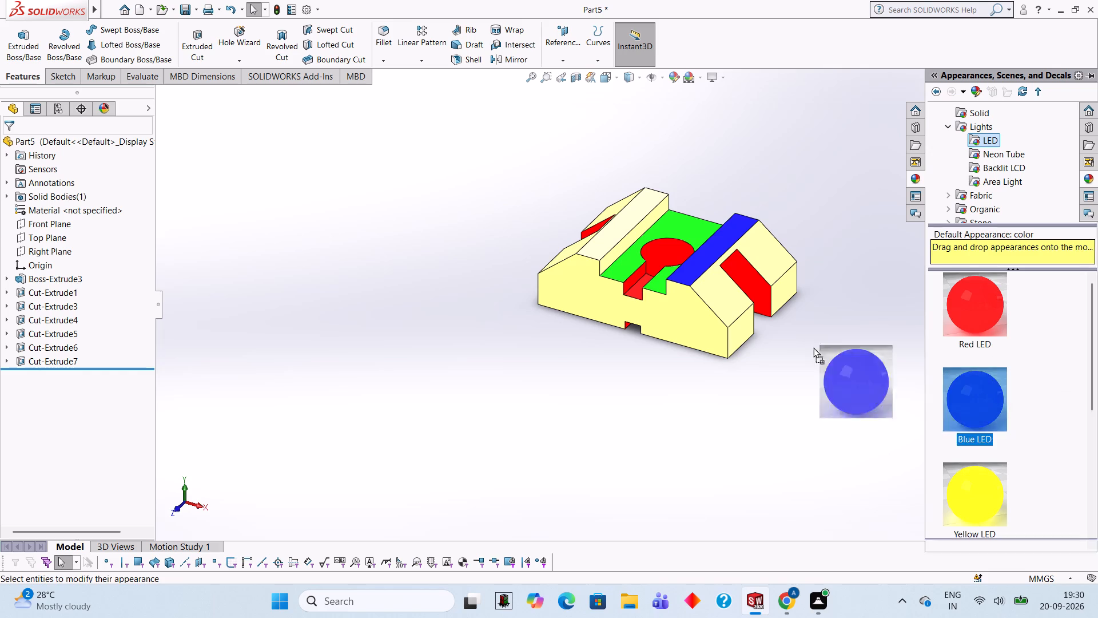
left_click_drag(813, 347, 619, 238)
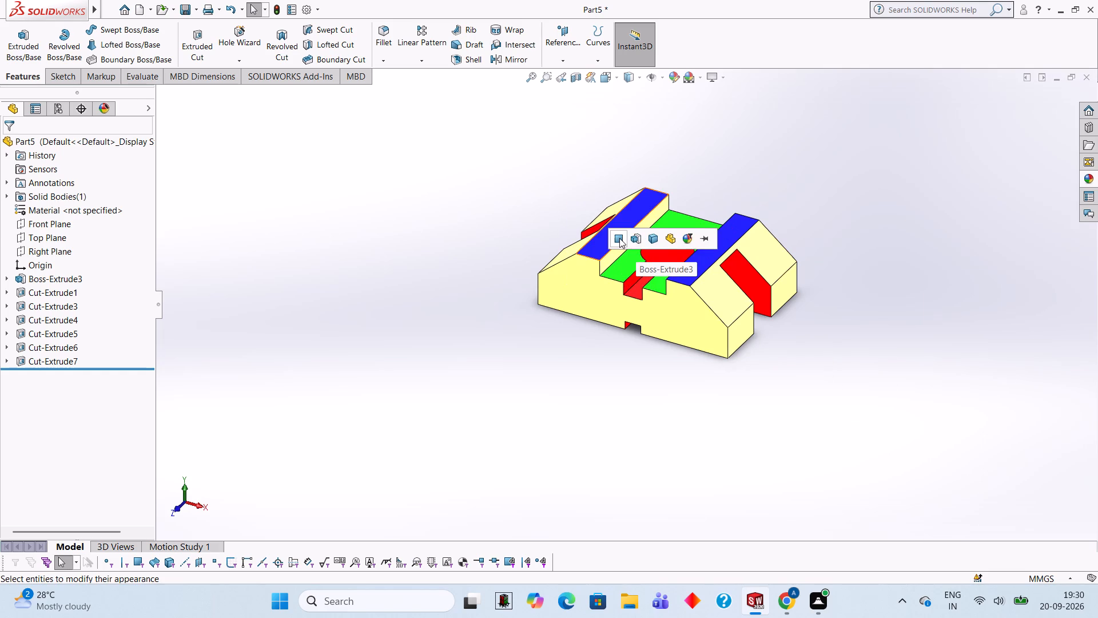
left_click(619, 238)
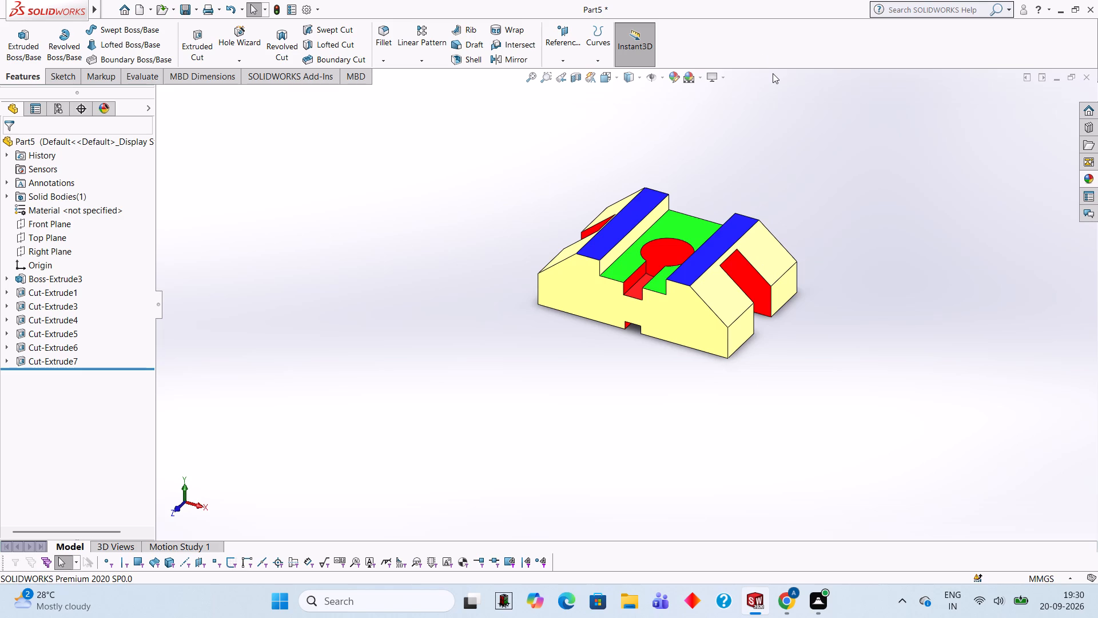
scroll(646, 212, "down", 2)
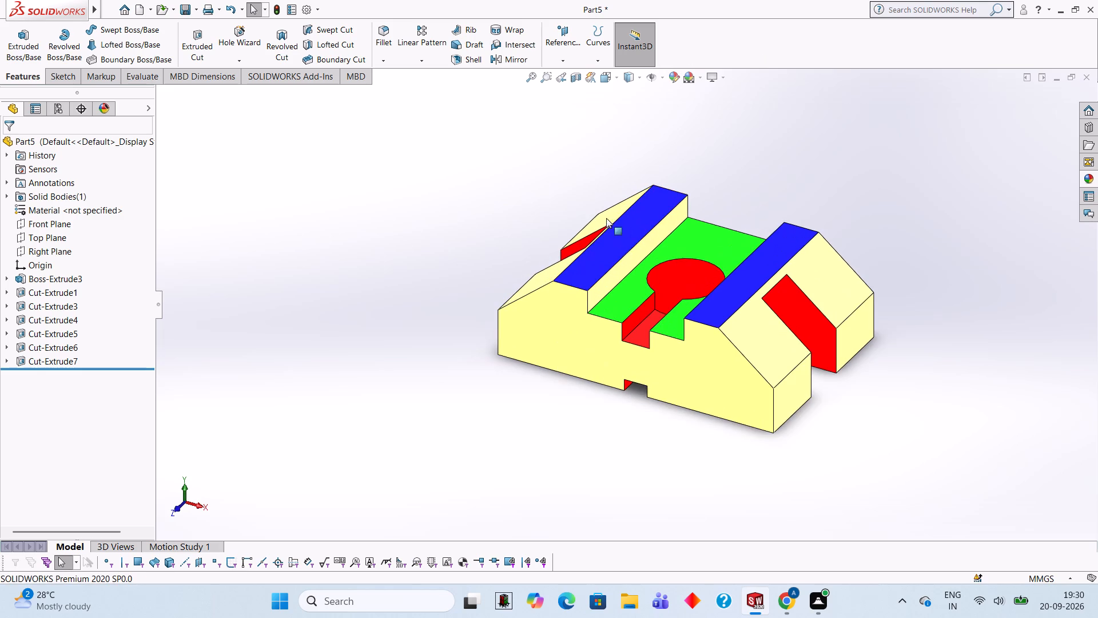
Apply the Blue LED appearance to only the inner vertical wall of the raised ridge on the block's −X side.
scroll(608, 239, "down", 1)
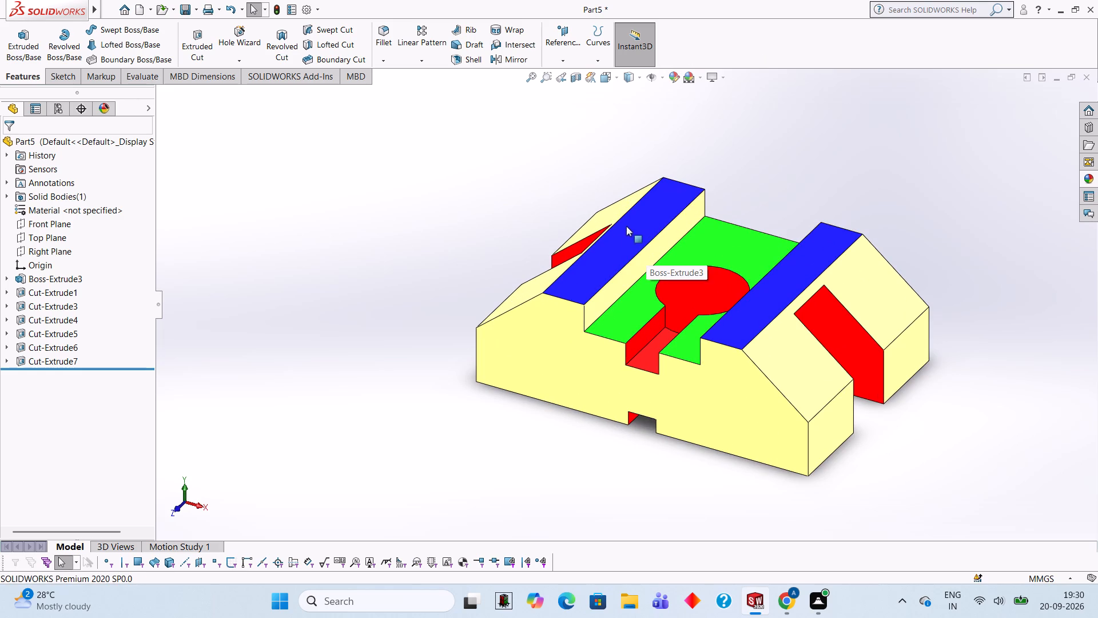
left_click(1084, 180)
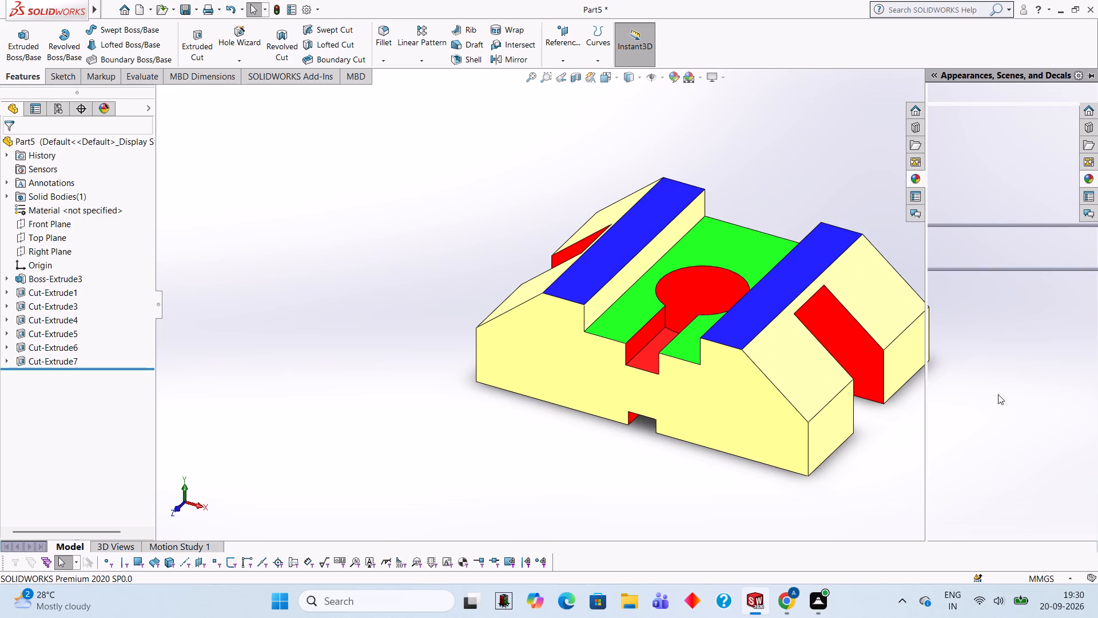
left_click_drag(997, 409, 625, 309)
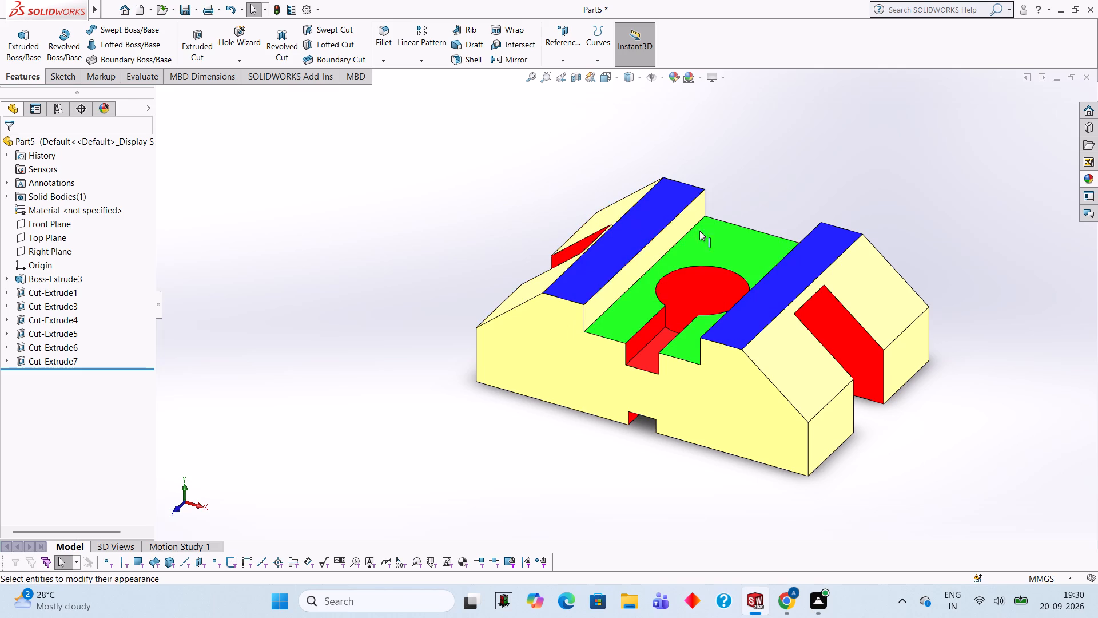
scroll(735, 290, "down", 2)
scroll(521, 285, "down", 1)
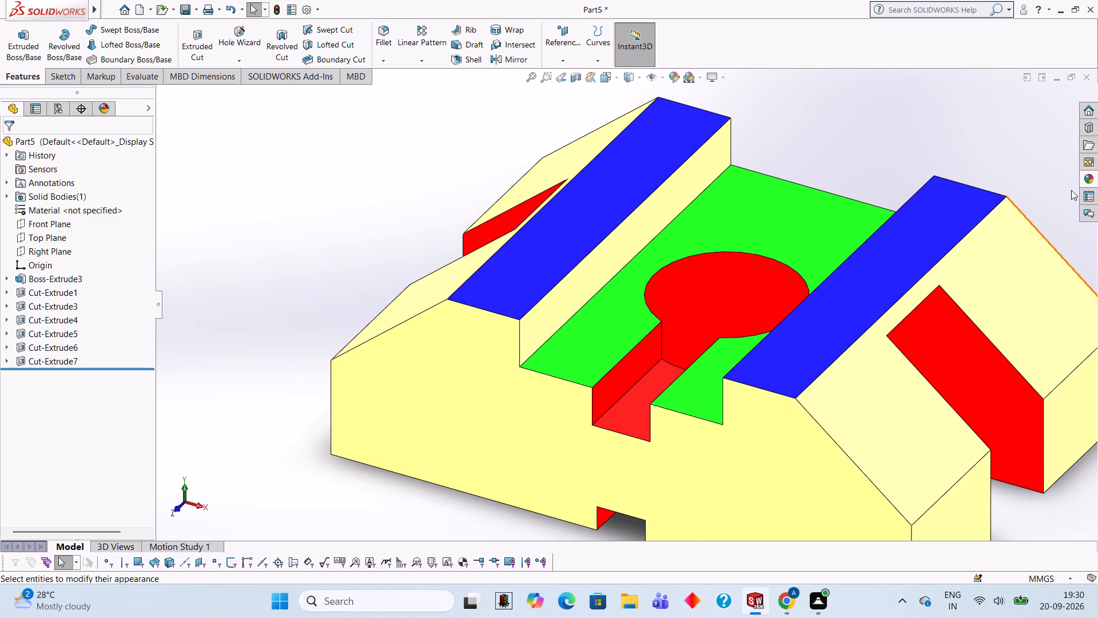
left_click(1085, 168)
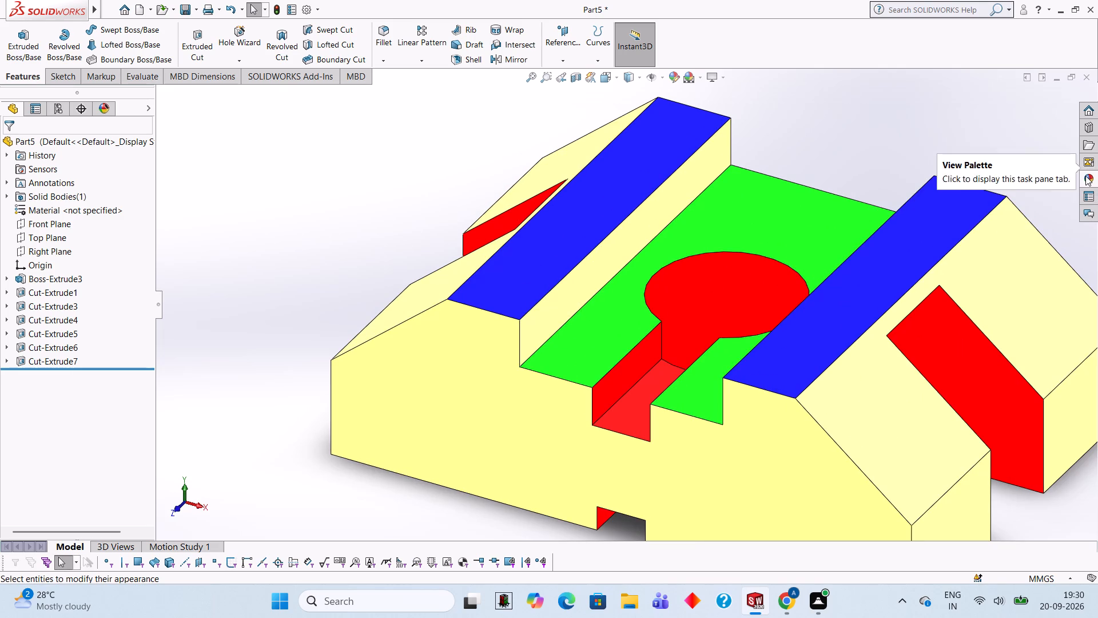
left_click(1085, 176)
left_click_drag(985, 383, 556, 299)
left_click(556, 299)
Apply the Blue LED appearance to only the inner vertical wall of the raised ridge on the block's +X side.
scroll(896, 326, "up", 2)
scroll(712, 283, "down", 1)
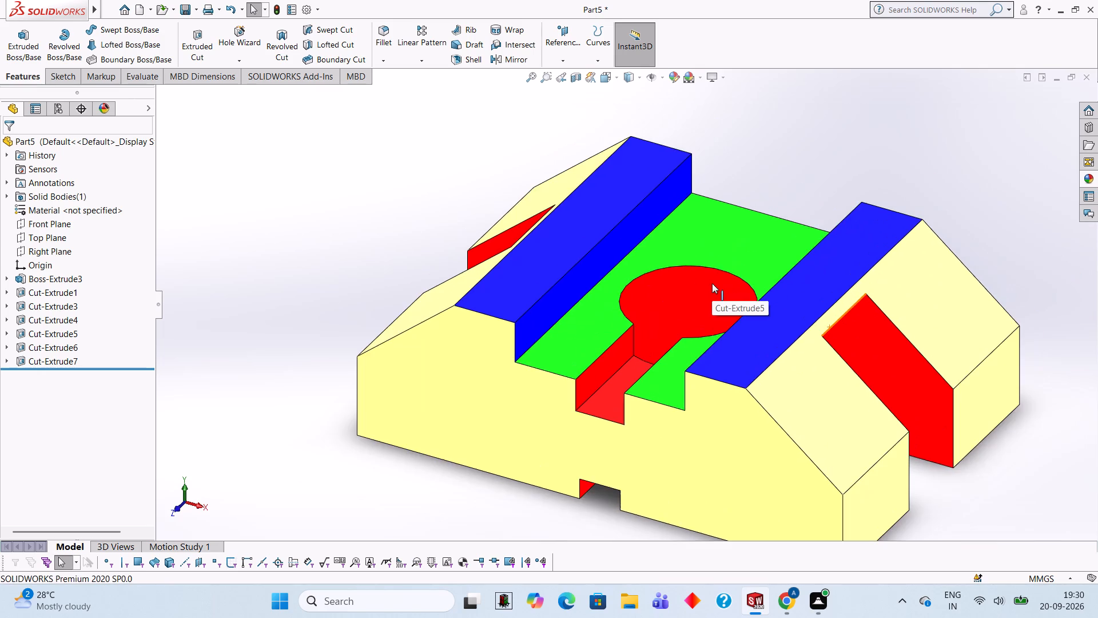
middle_click_drag(696, 252, 824, 240)
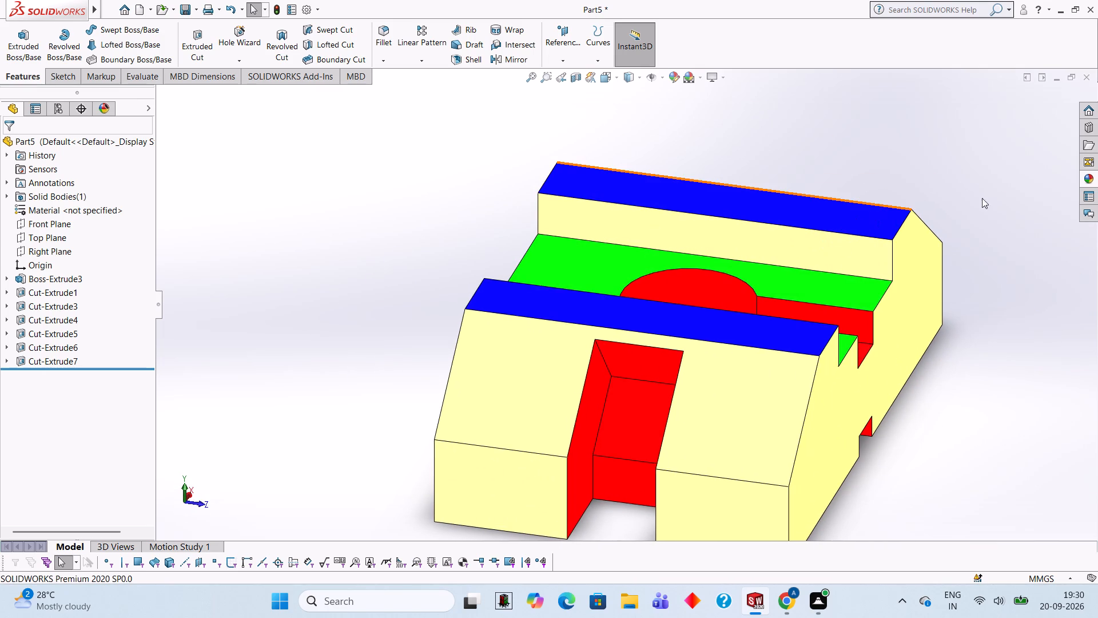
left_click(1097, 179)
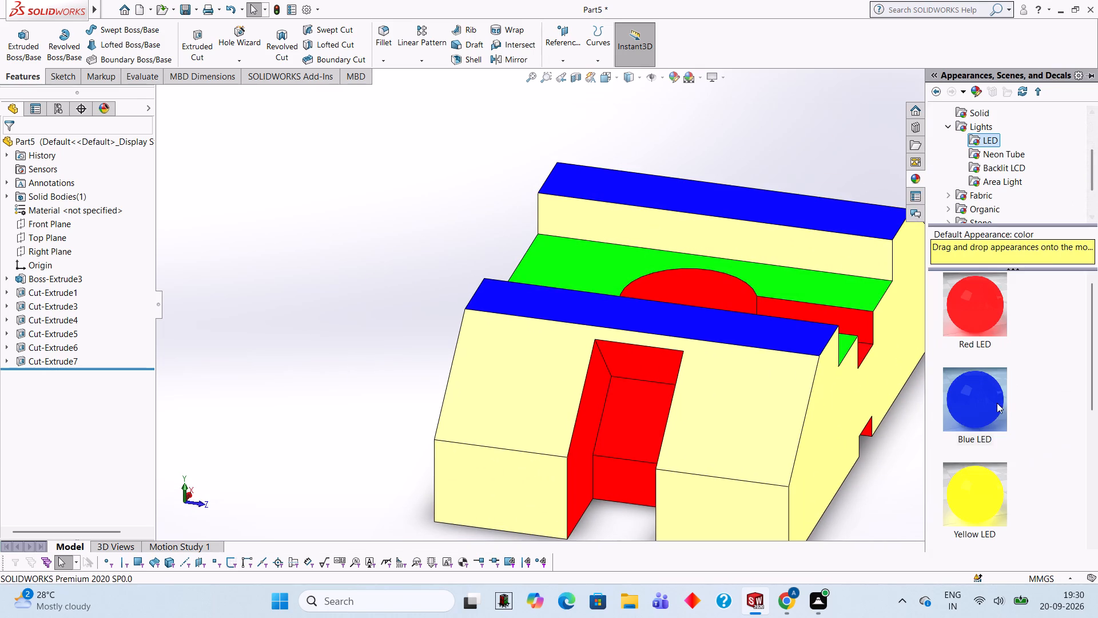
left_click_drag(997, 403, 866, 263)
left_click(866, 263)
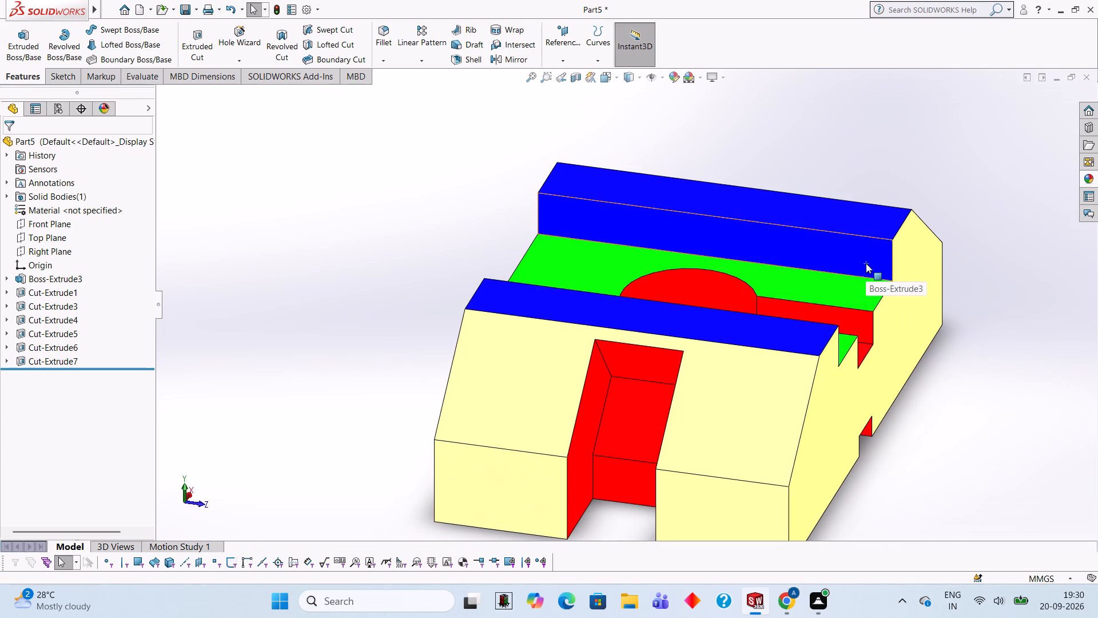
Examine the block's coloured ridges, recess, hole and side cutouts from several angles for faces still without an LED colour.
middle_click_drag(1027, 311, 893, 283)
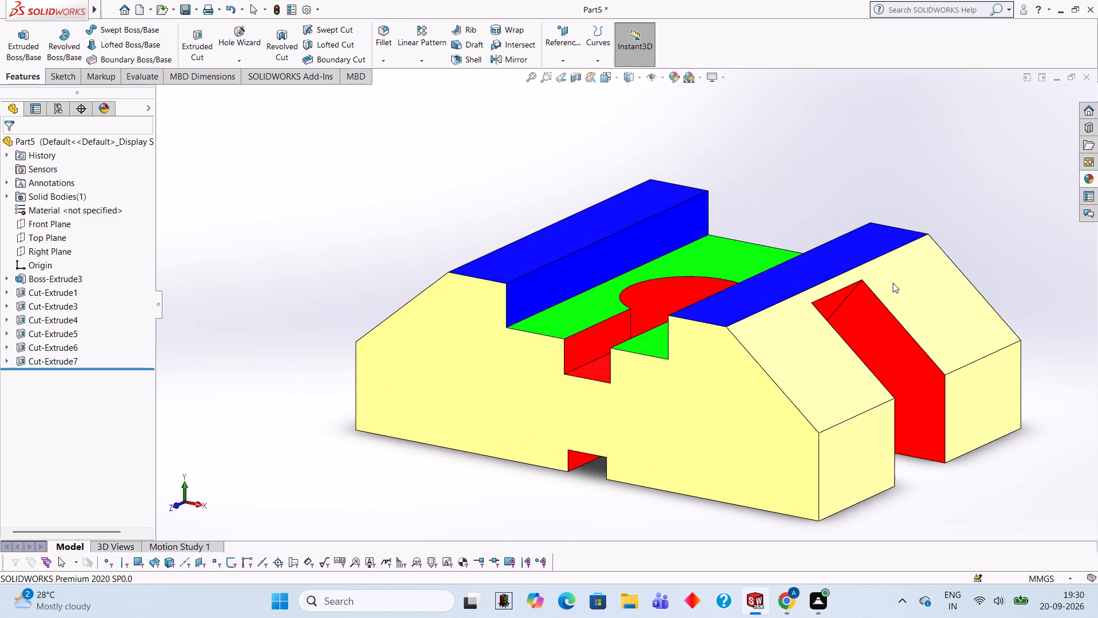
scroll(896, 276, "up", 2)
middle_click_drag(744, 219, 747, 302)
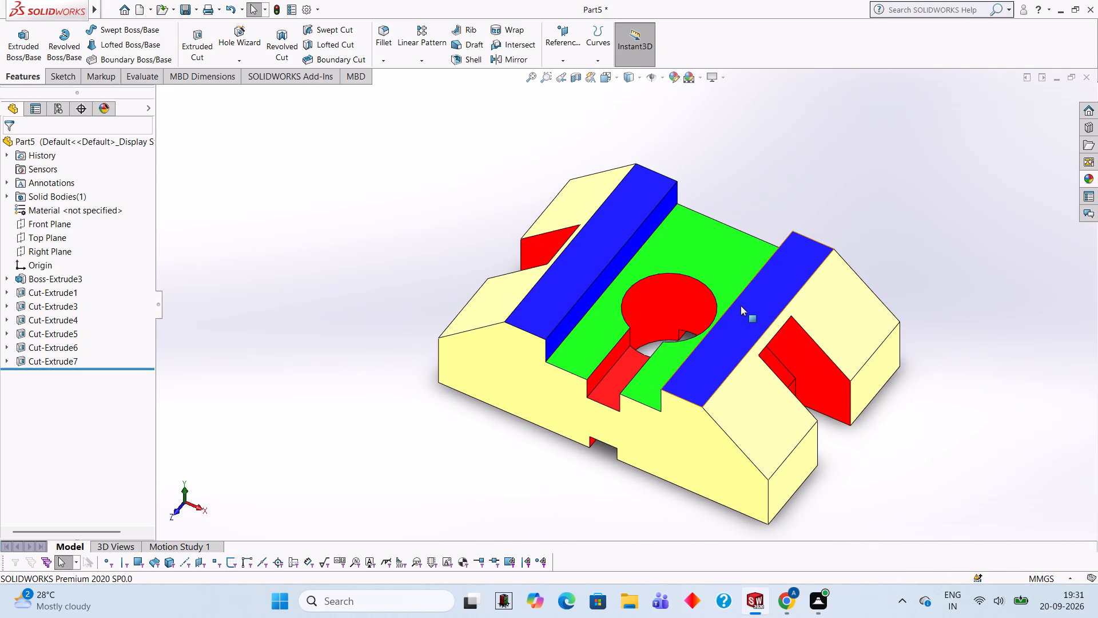
scroll(794, 171, "up", 1)
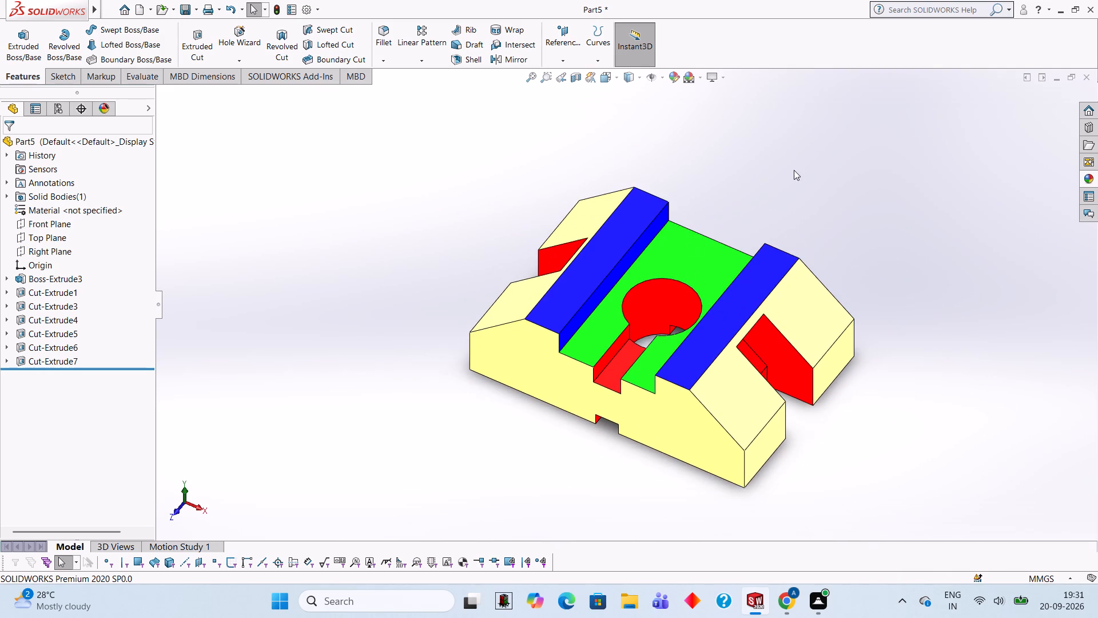
middle_click_drag(766, 220, 772, 189)
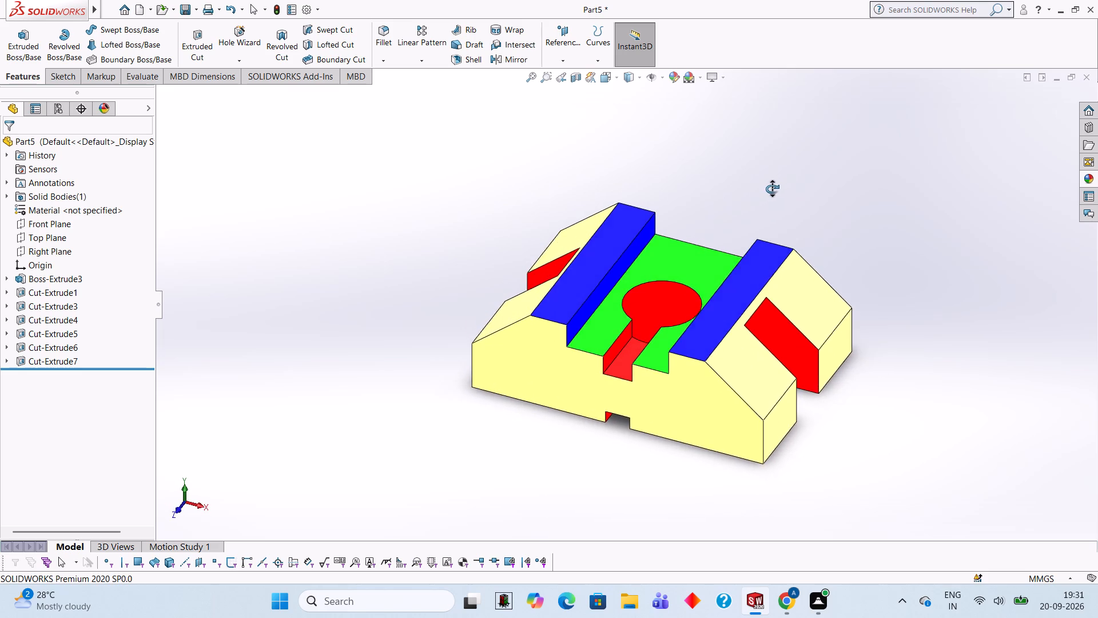
middle_click_drag(772, 189, 762, 189)
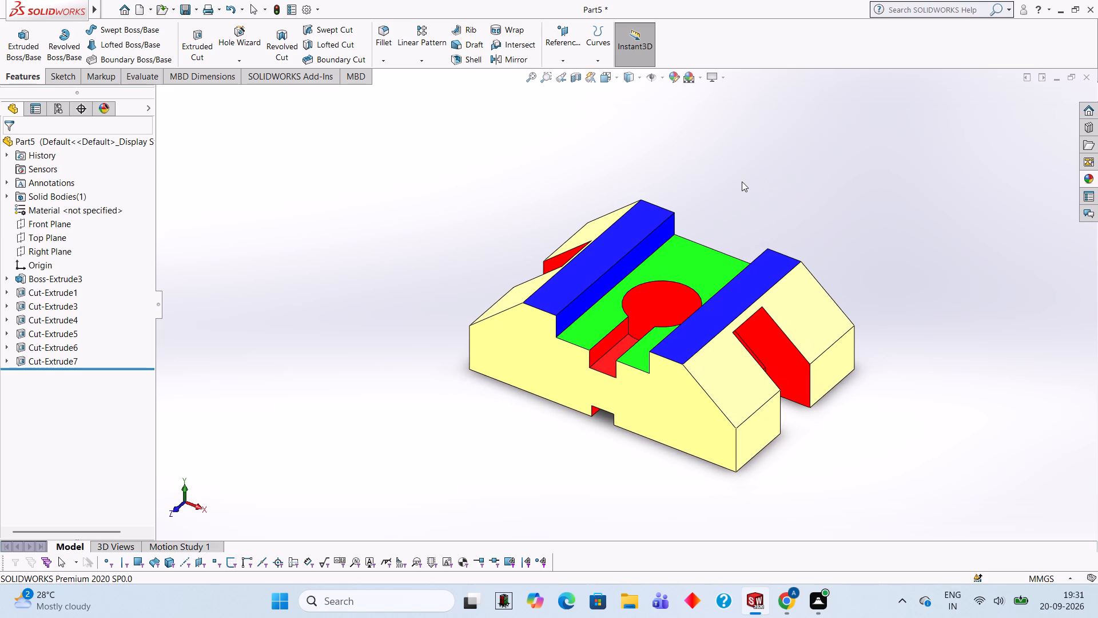
middle_click_drag(757, 197, 759, 209)
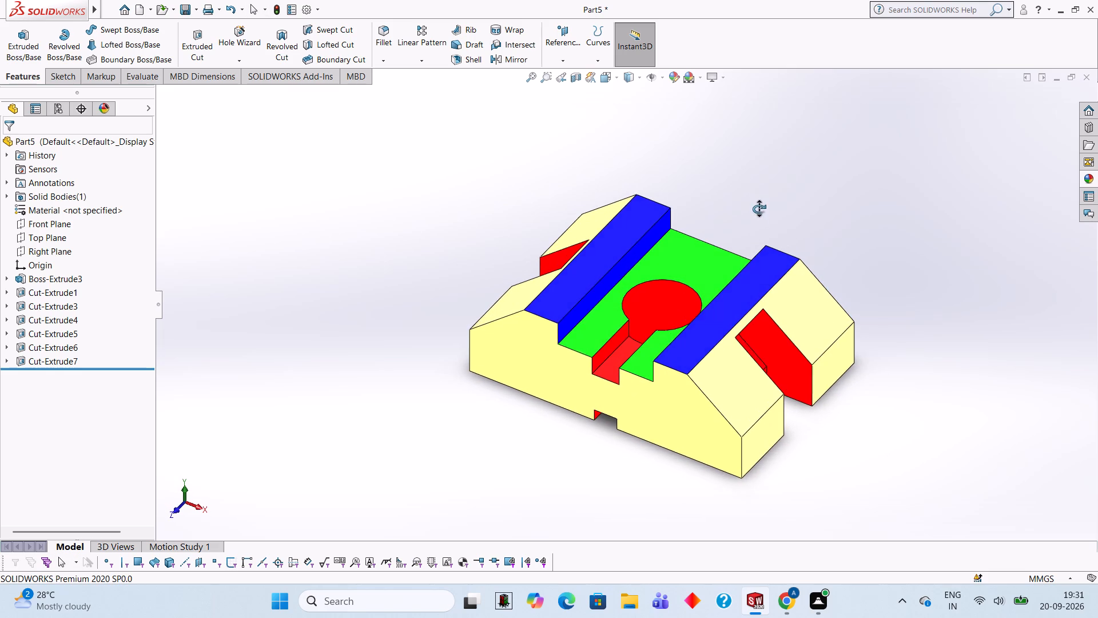
middle_click_drag(759, 209, 761, 216)
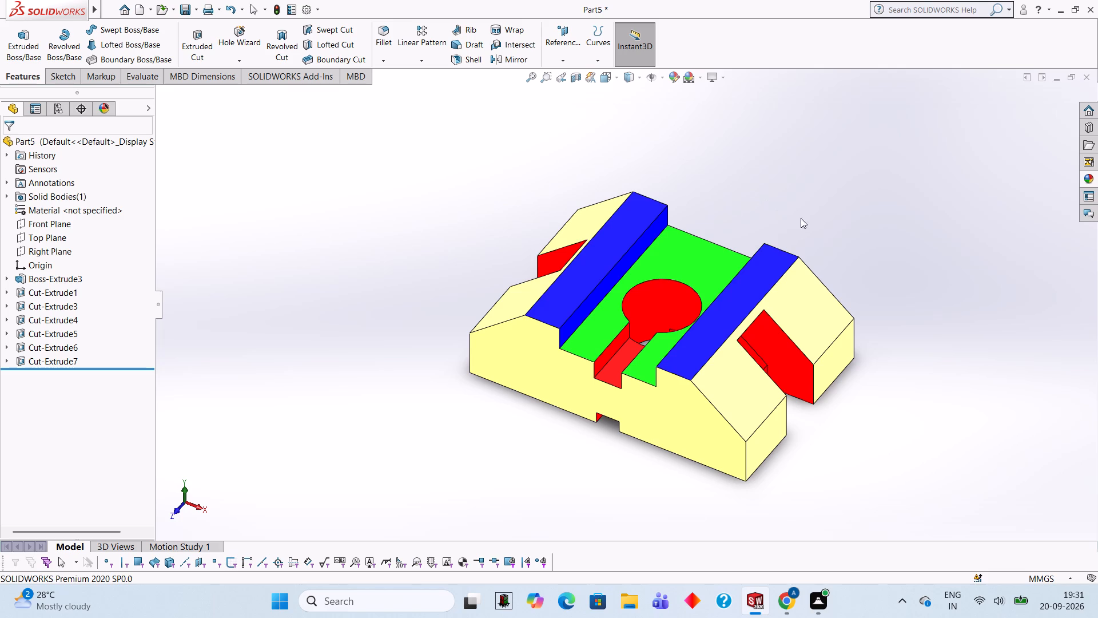
scroll(425, 332, "up", 1)
scroll(432, 334, "down", 1)
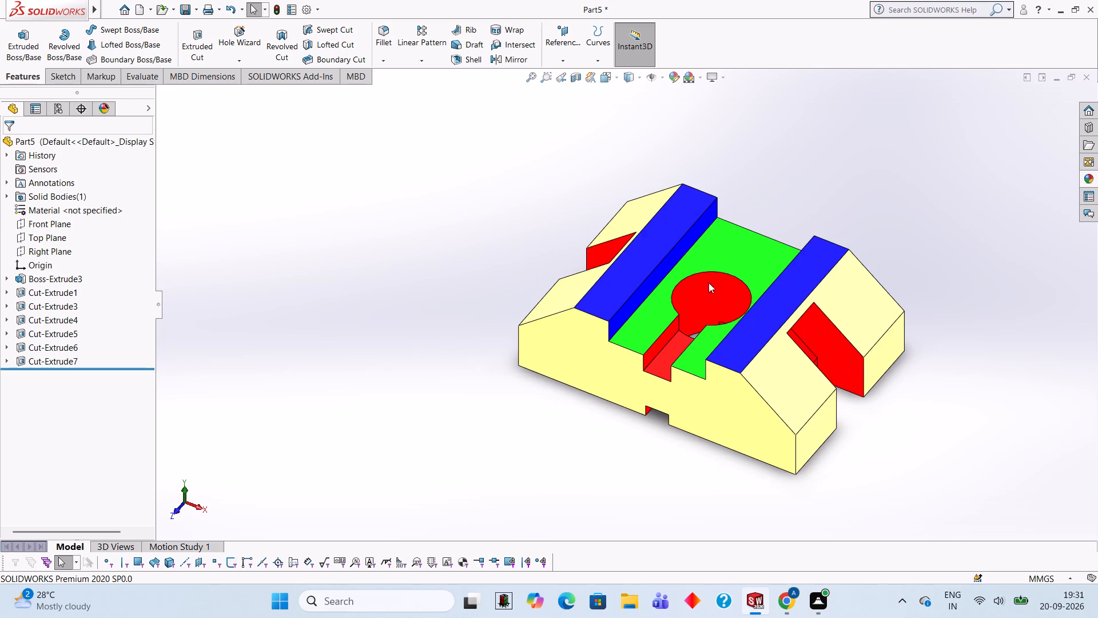
scroll(969, 276, "down", 1)
scroll(970, 276, "up", 1)
scroll(412, 307, "down", 1)
scroll(411, 307, "up", 1)
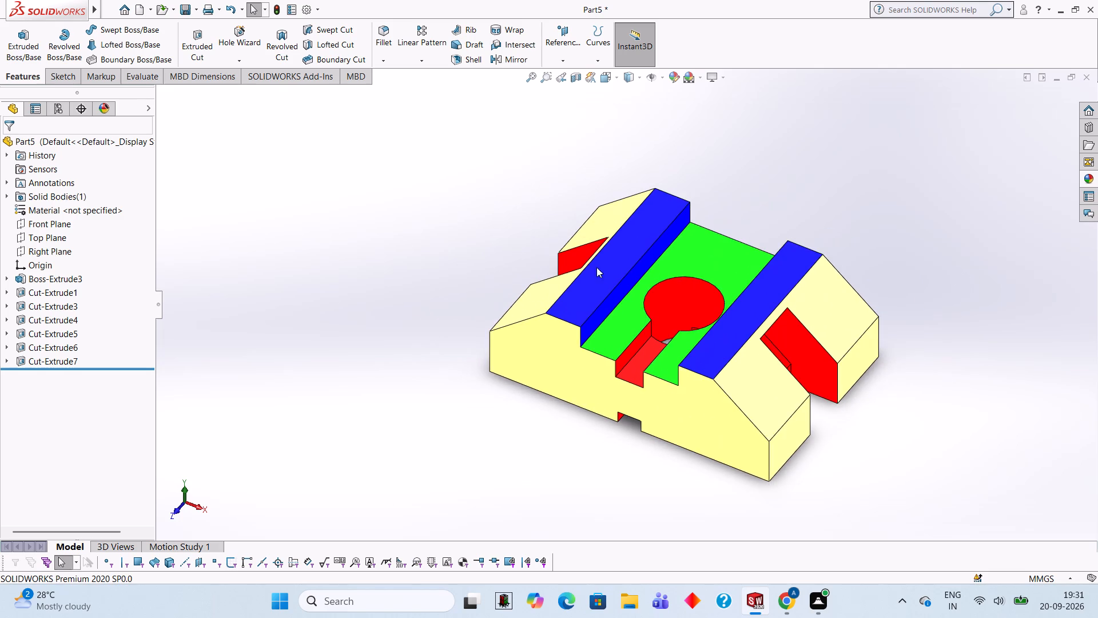
scroll(819, 176, "down", 1)
scroll(524, 476, "up", 1)
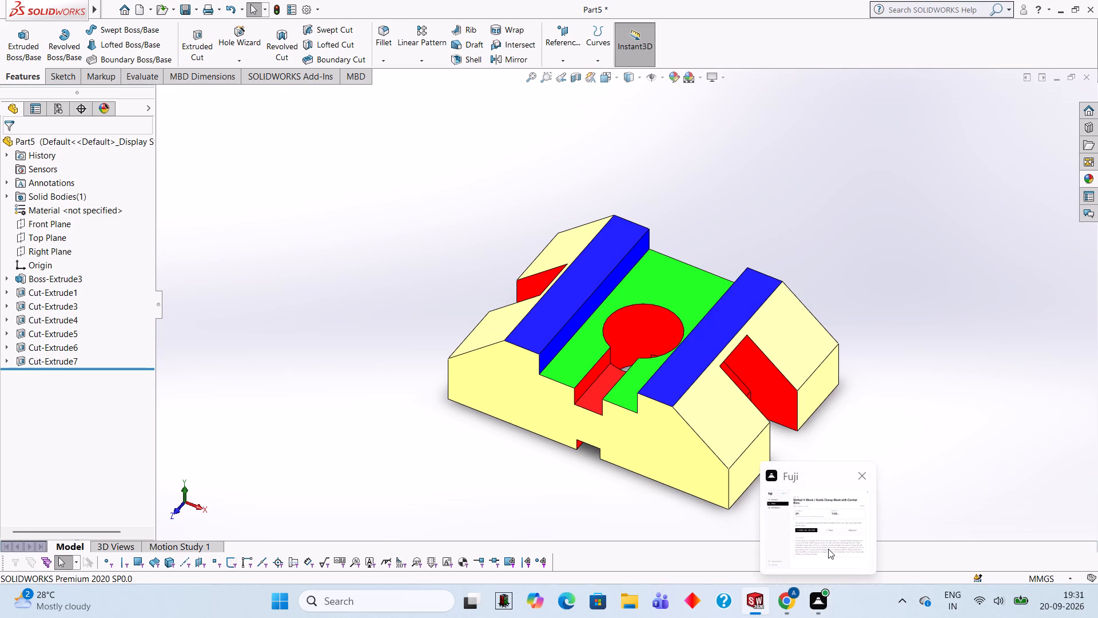
scroll(813, 247, "up", 1)
scroll(813, 247, "down", 1)
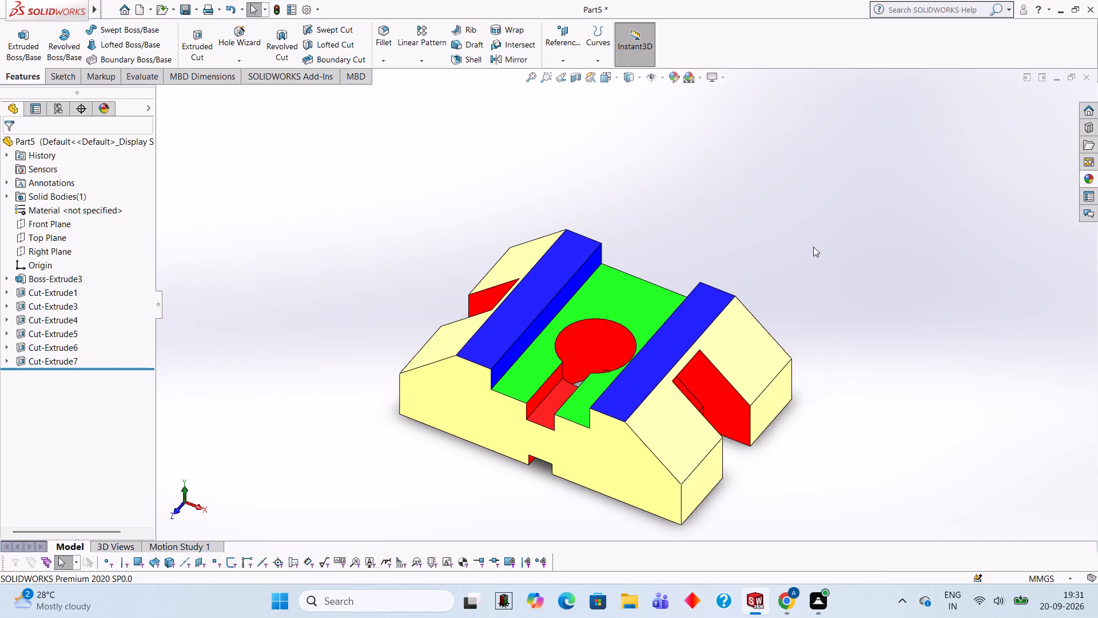
middle_click_drag(810, 255, 768, 308)
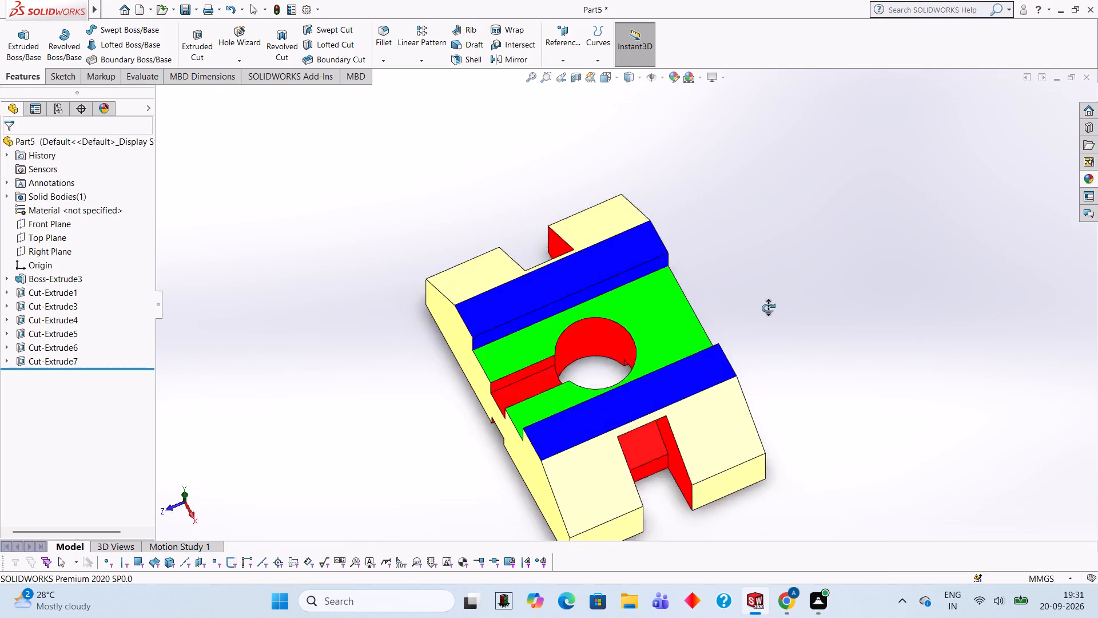
middle_click_drag(768, 308, 811, 278)
scroll(801, 274, "up", 2)
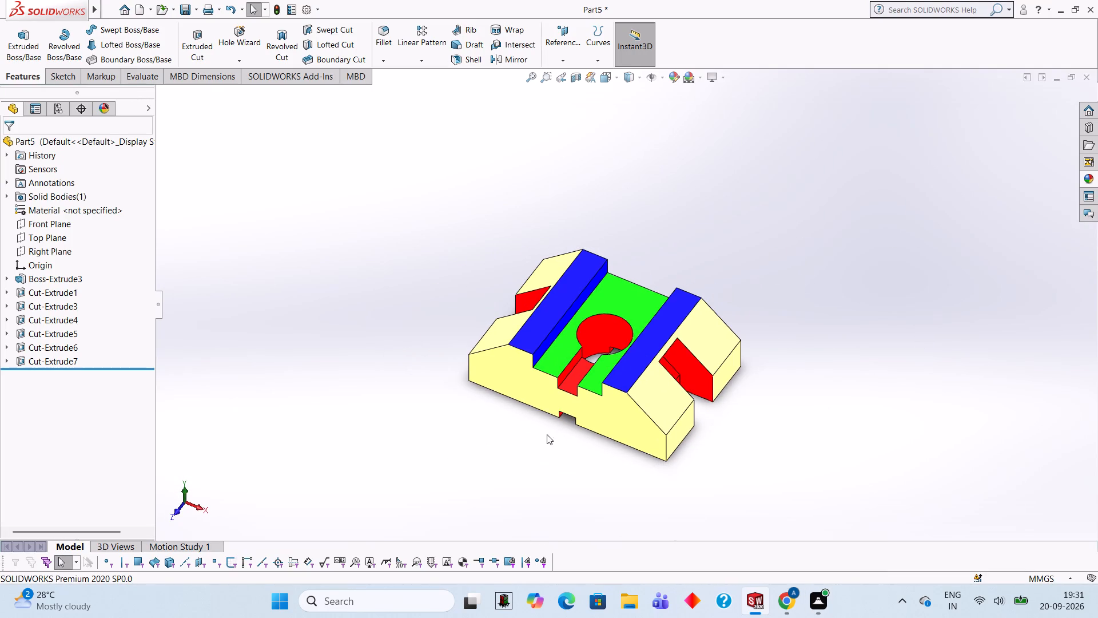
middle_click_drag(519, 463, 512, 477)
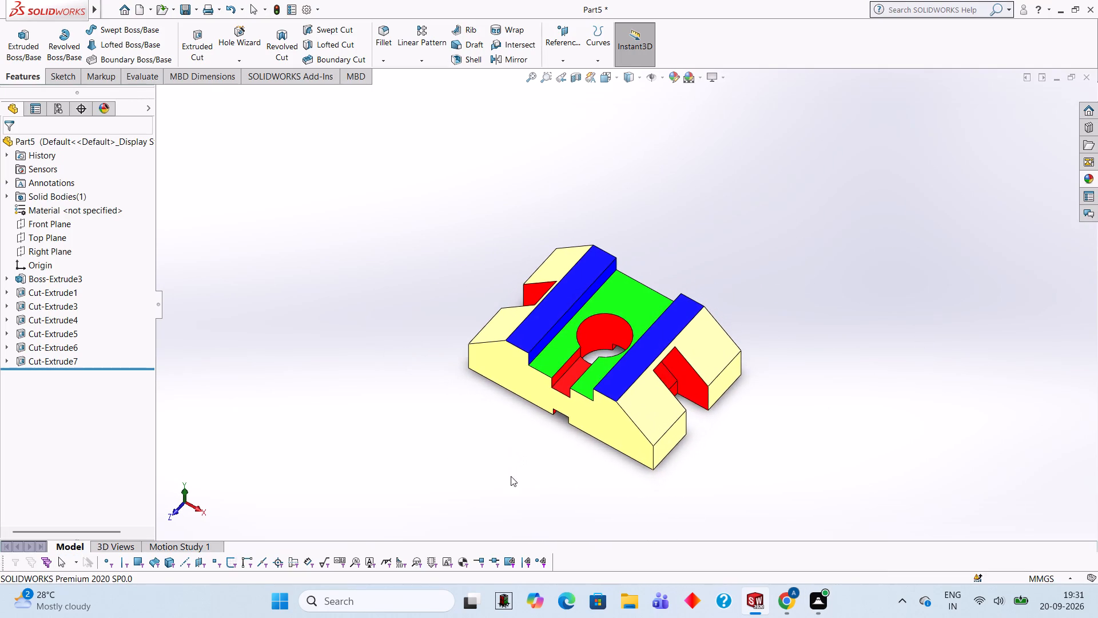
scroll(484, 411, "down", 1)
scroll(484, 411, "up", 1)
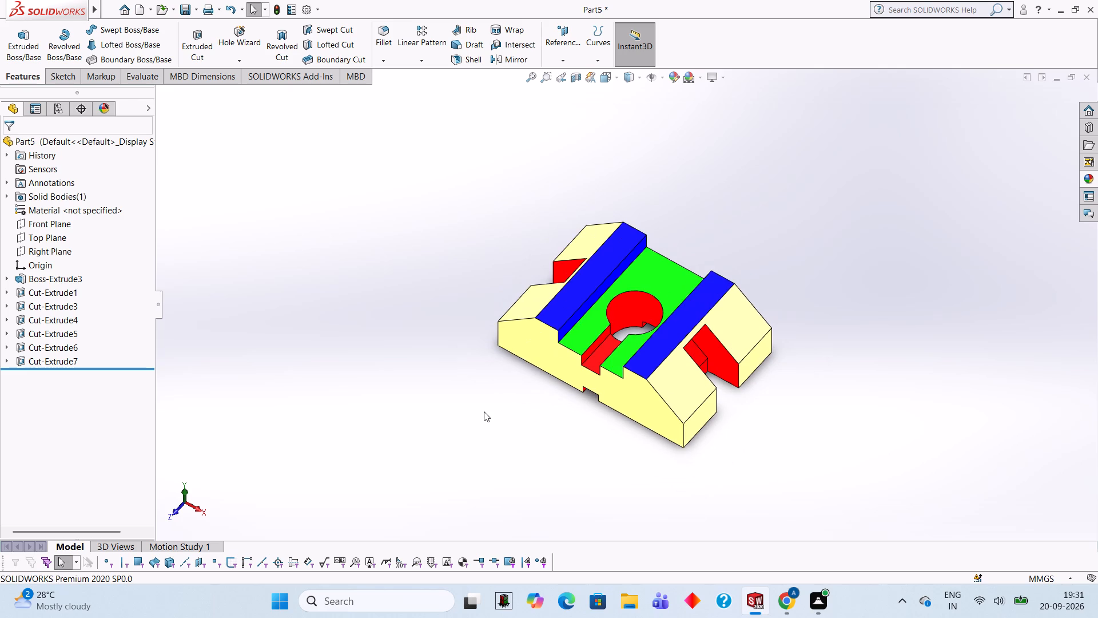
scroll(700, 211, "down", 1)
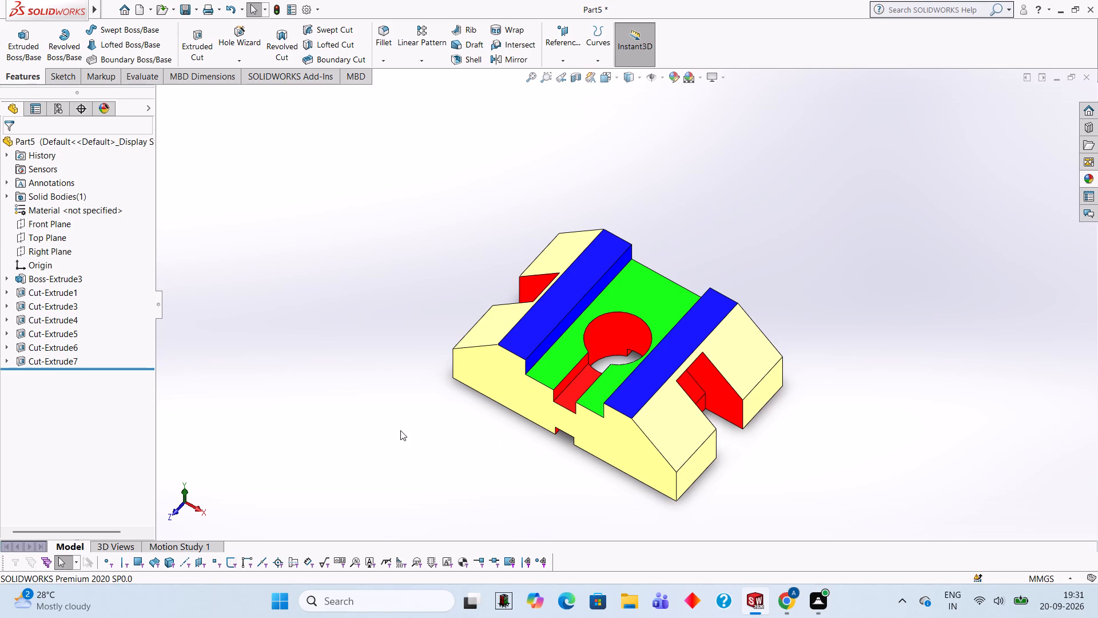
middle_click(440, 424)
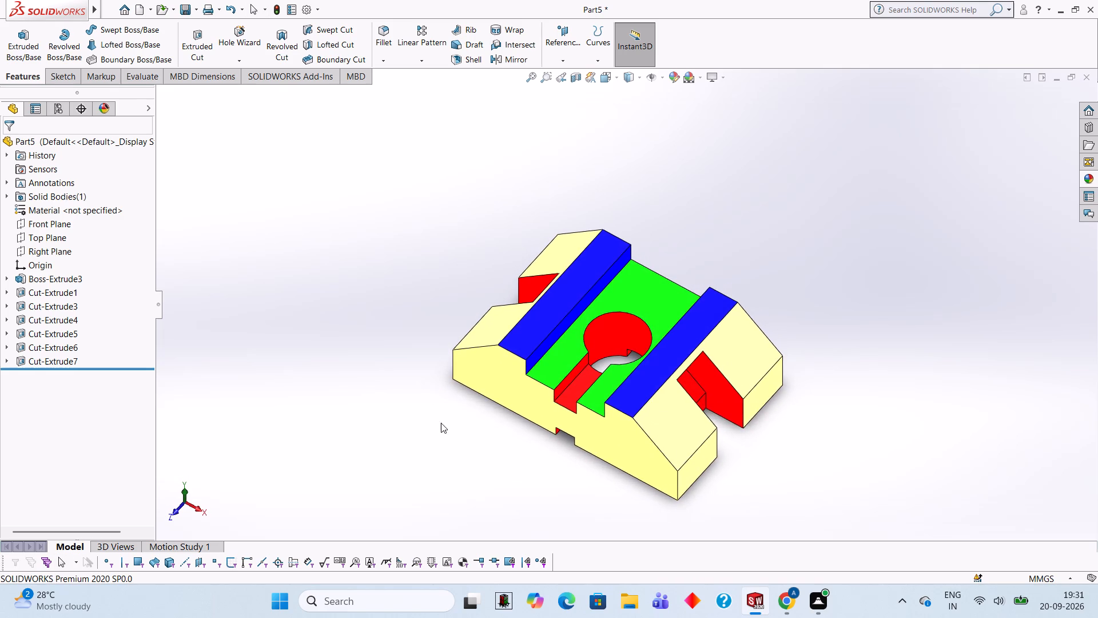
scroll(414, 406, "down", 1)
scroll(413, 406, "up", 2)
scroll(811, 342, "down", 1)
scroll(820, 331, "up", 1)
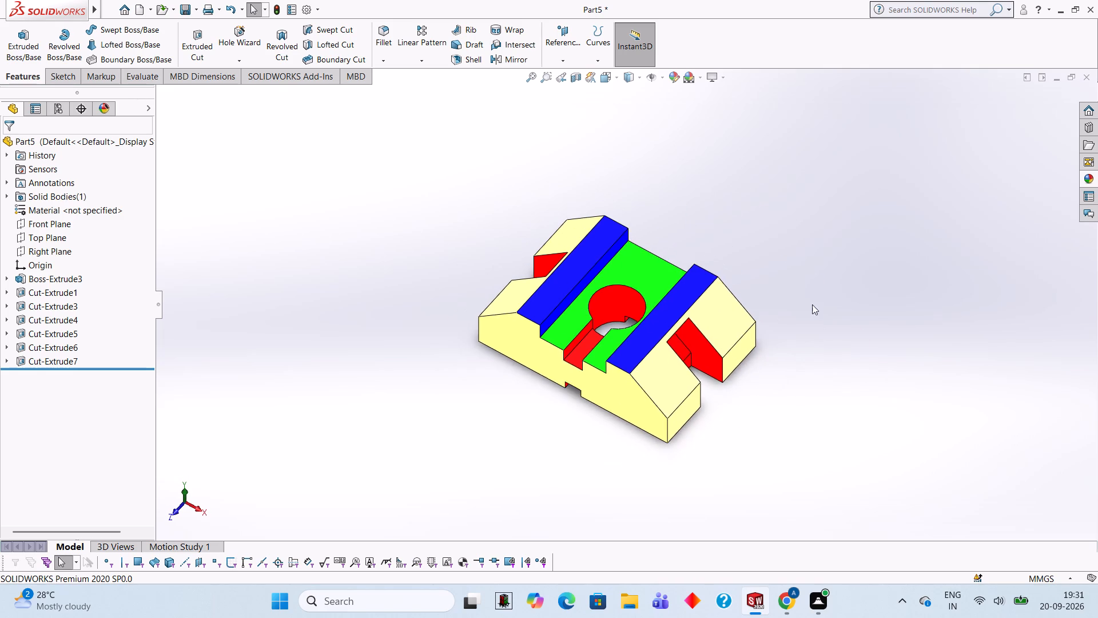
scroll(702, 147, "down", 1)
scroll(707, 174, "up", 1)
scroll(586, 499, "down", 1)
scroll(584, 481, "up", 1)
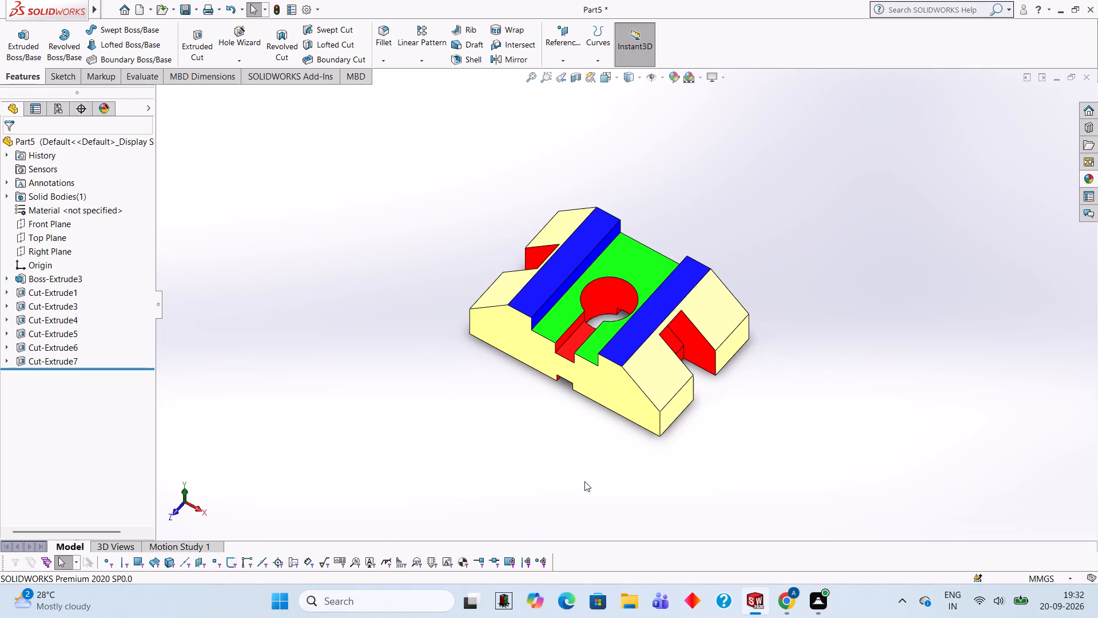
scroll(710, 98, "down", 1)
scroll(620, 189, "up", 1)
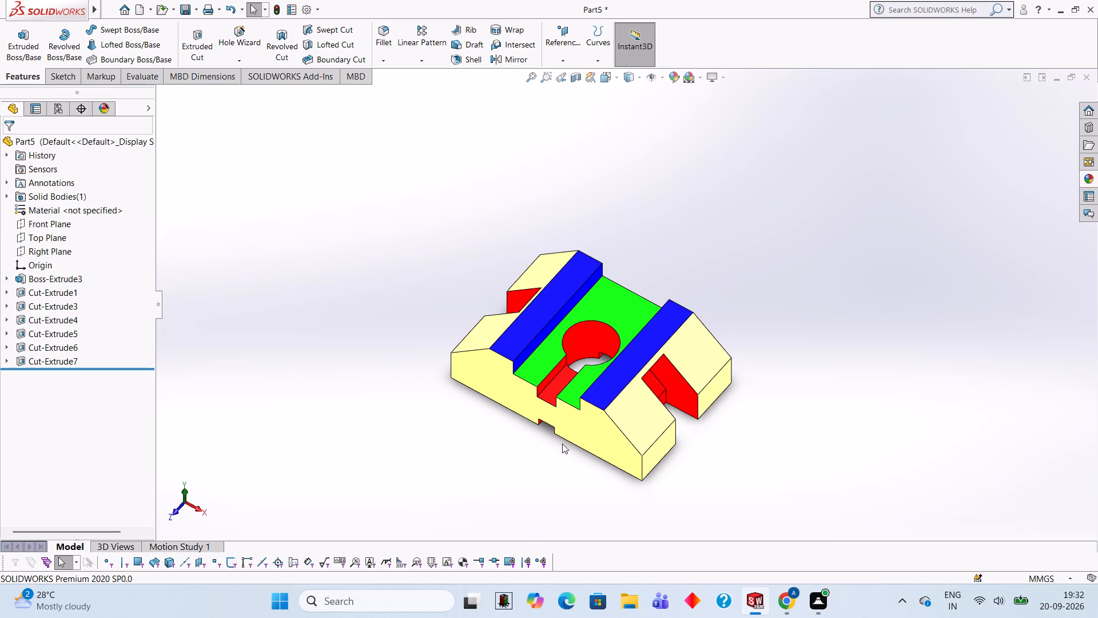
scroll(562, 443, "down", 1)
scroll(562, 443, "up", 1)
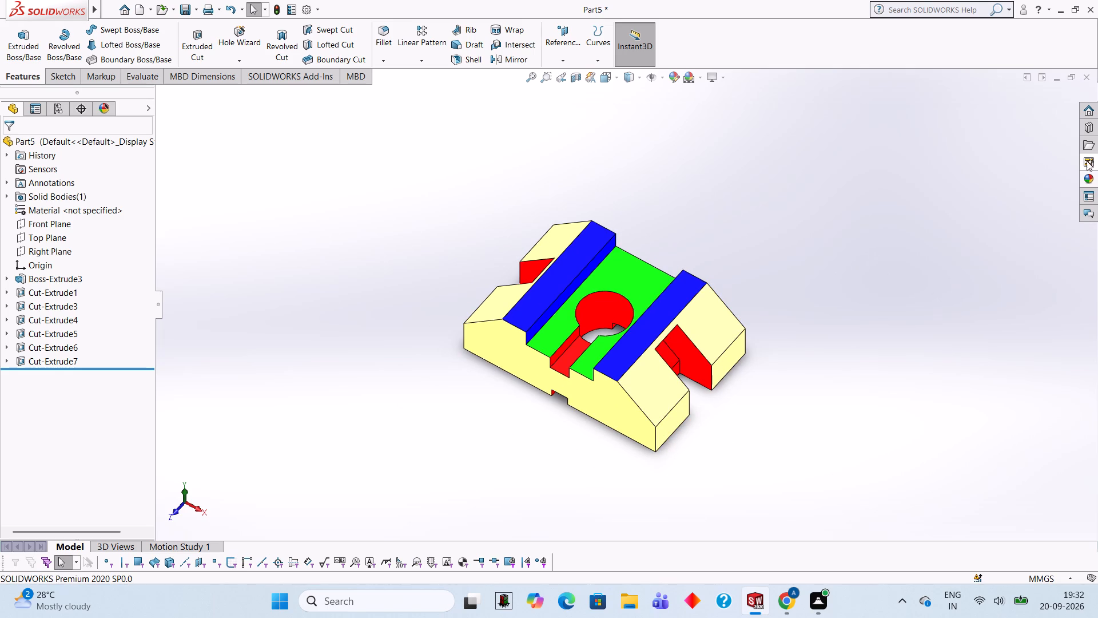
Apply the Yellow LED appearance to only the sloped face on the block's +X side, on both sides of the cutout.
left_click(1086, 184)
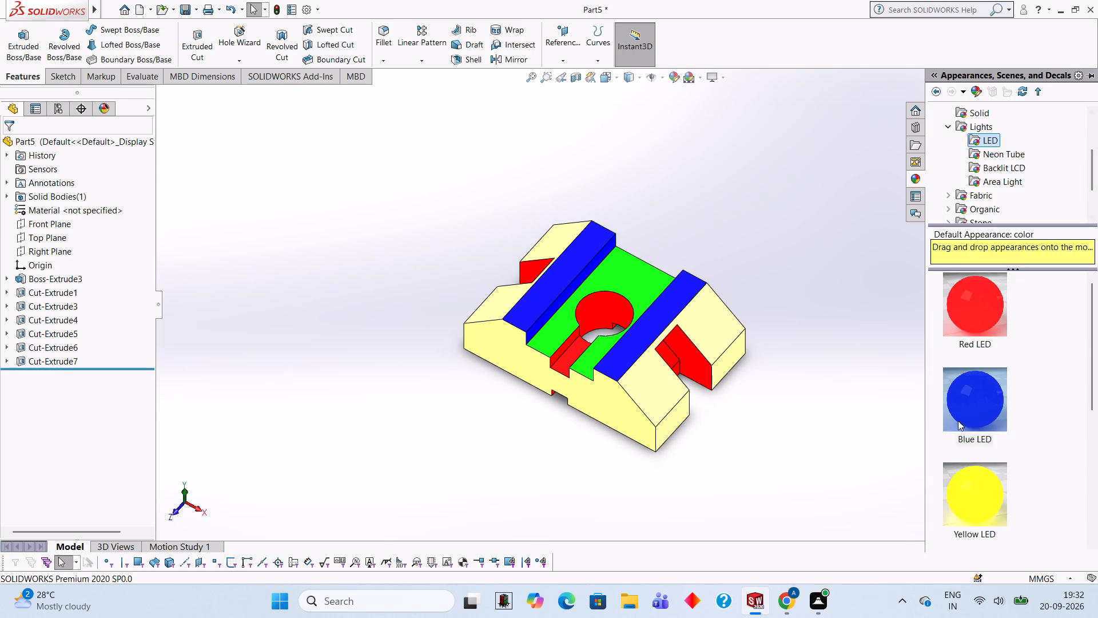
scroll(960, 424, "down", 3)
scroll(961, 423, "up", 2)
left_click_drag(970, 482, 769, 401)
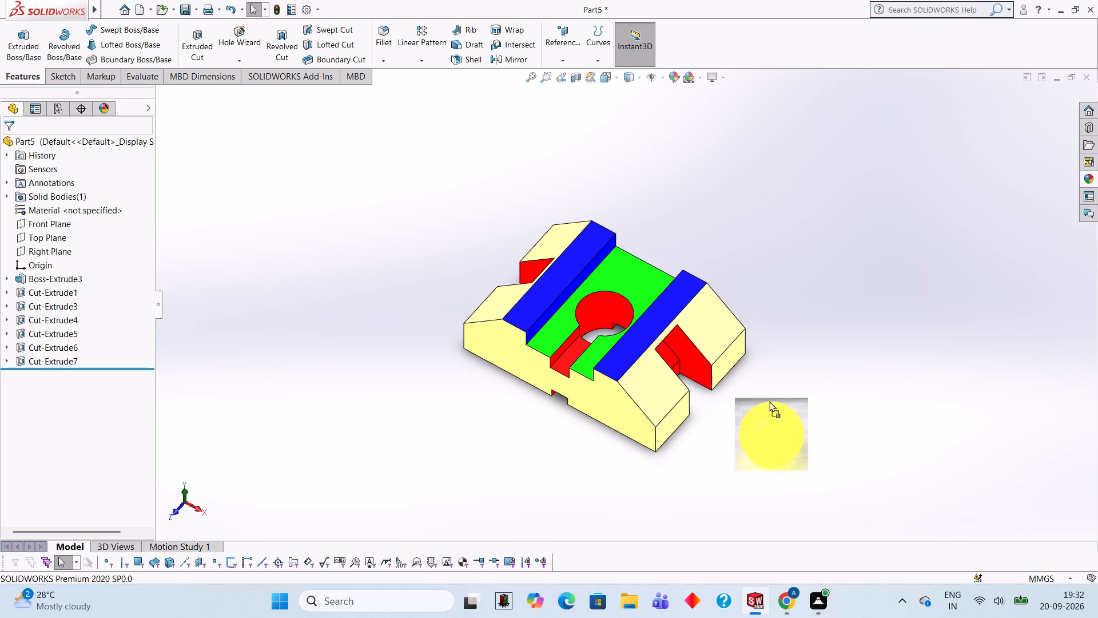
left_click_drag(769, 401, 706, 306)
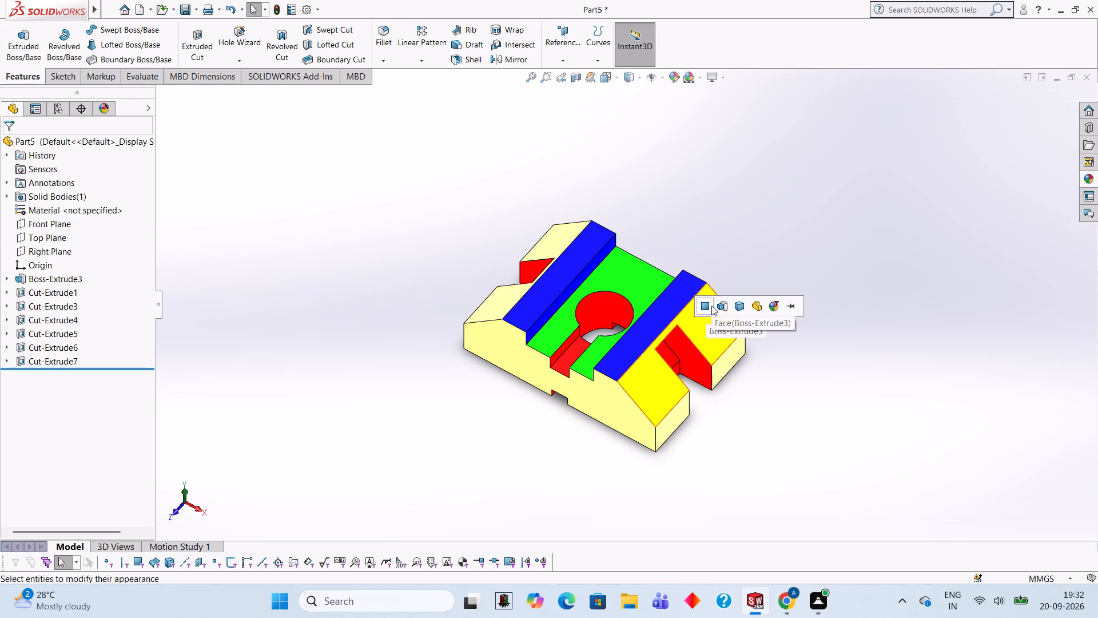
left_click(711, 306)
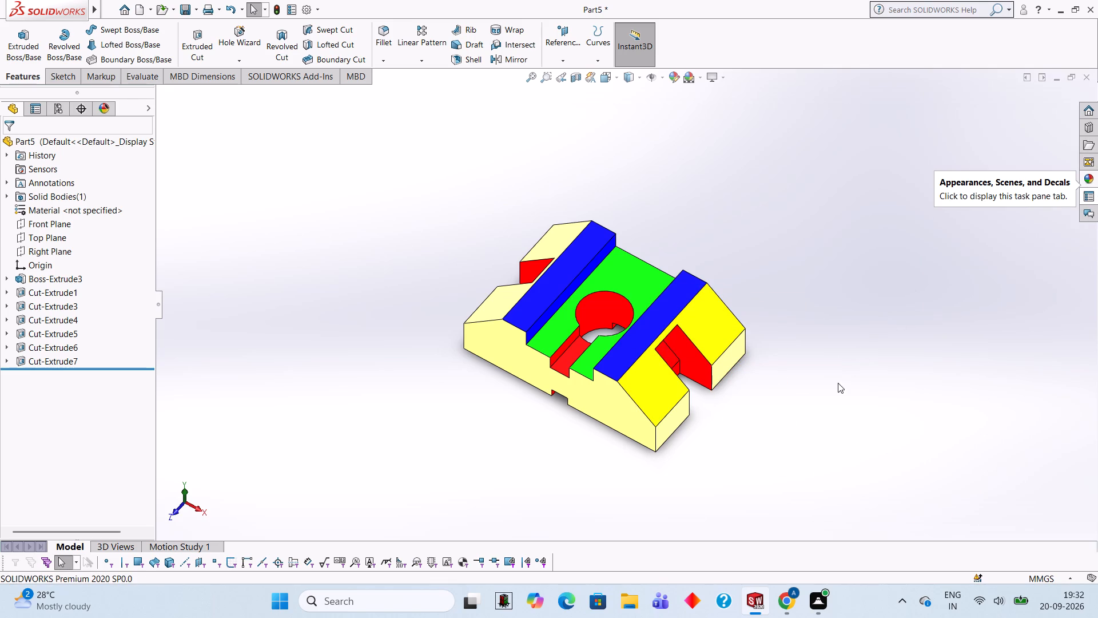
Apply the Yellow LED appearance to only the two vertical end faces on the block's +X side, one either side of the cutout.
middle_click_drag(838, 383, 814, 215)
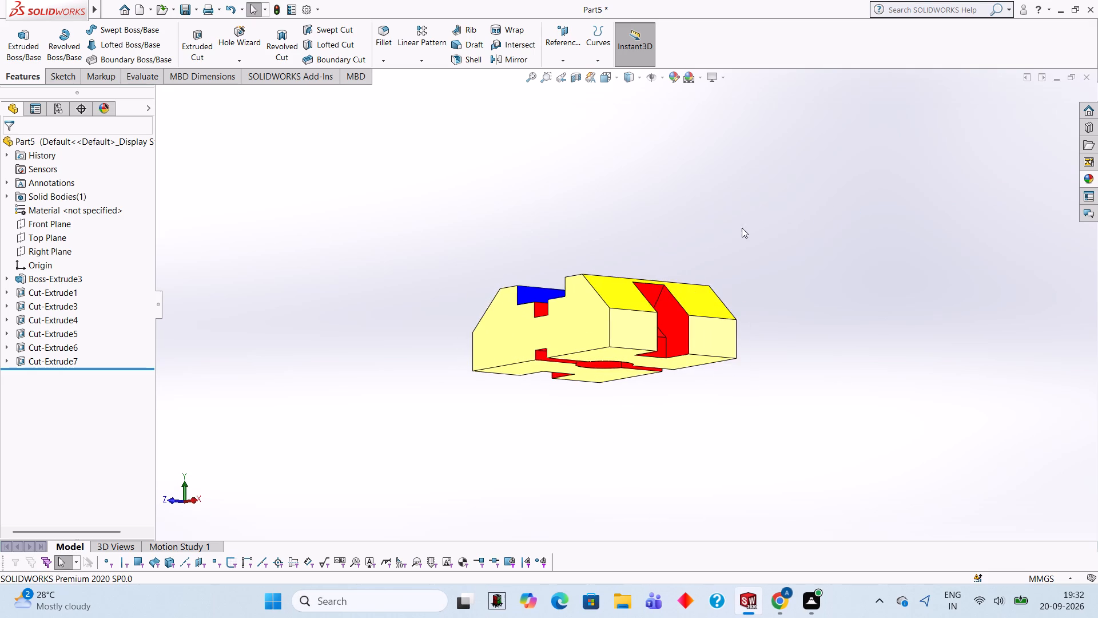
scroll(742, 232, "down", 2)
left_click(1088, 172)
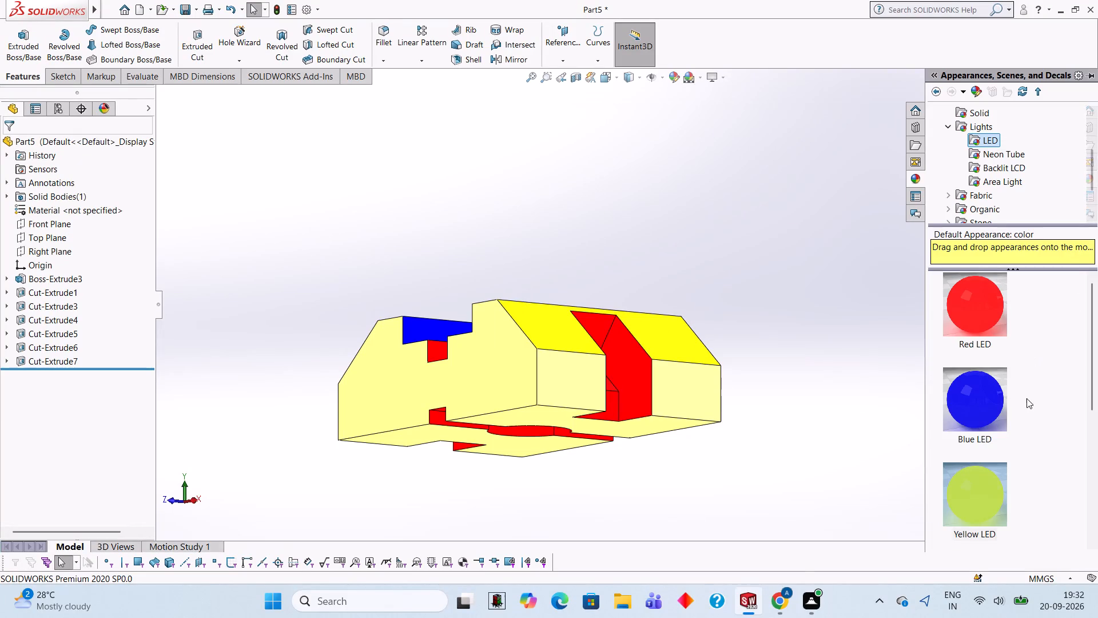
left_click_drag(976, 495, 591, 374)
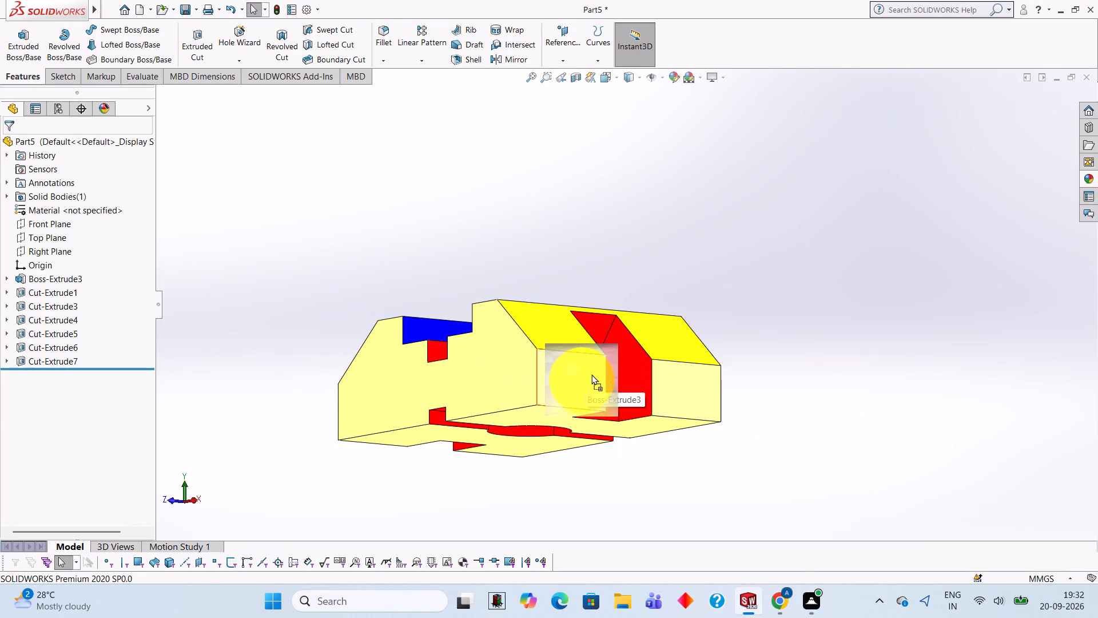
left_click_drag(591, 374, 586, 373)
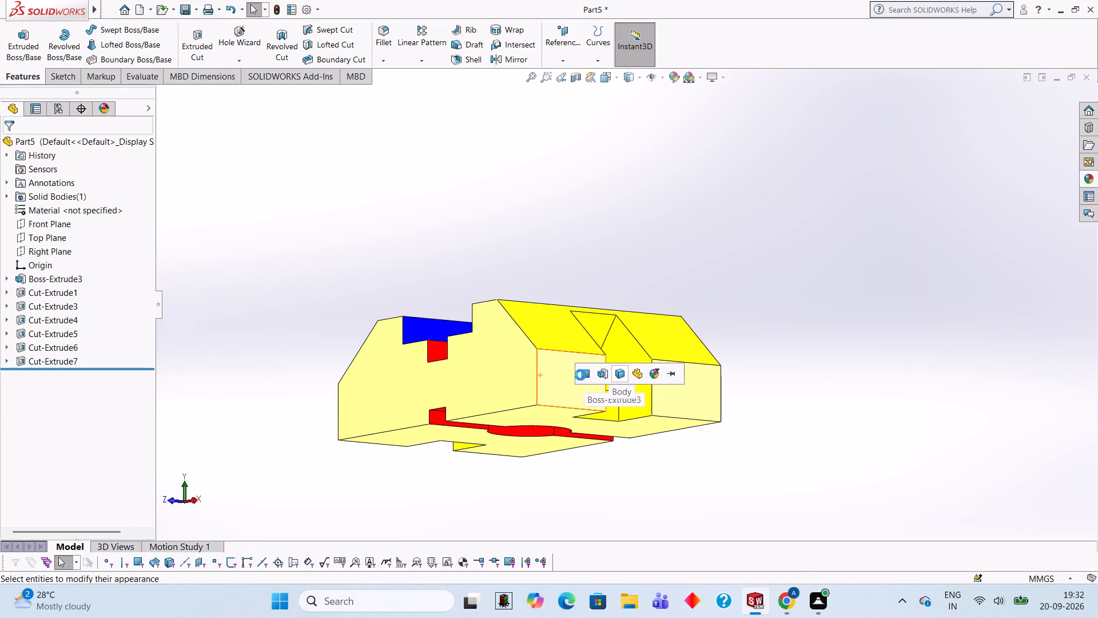
left_click(580, 375)
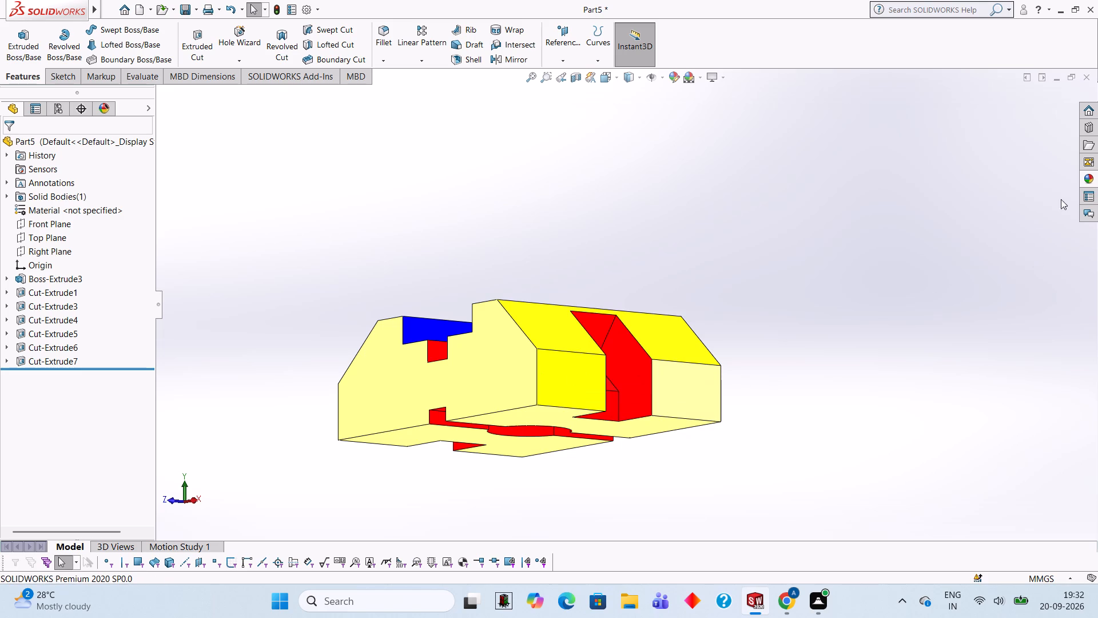
left_click(1085, 181)
left_click_drag(977, 494, 940, 477)
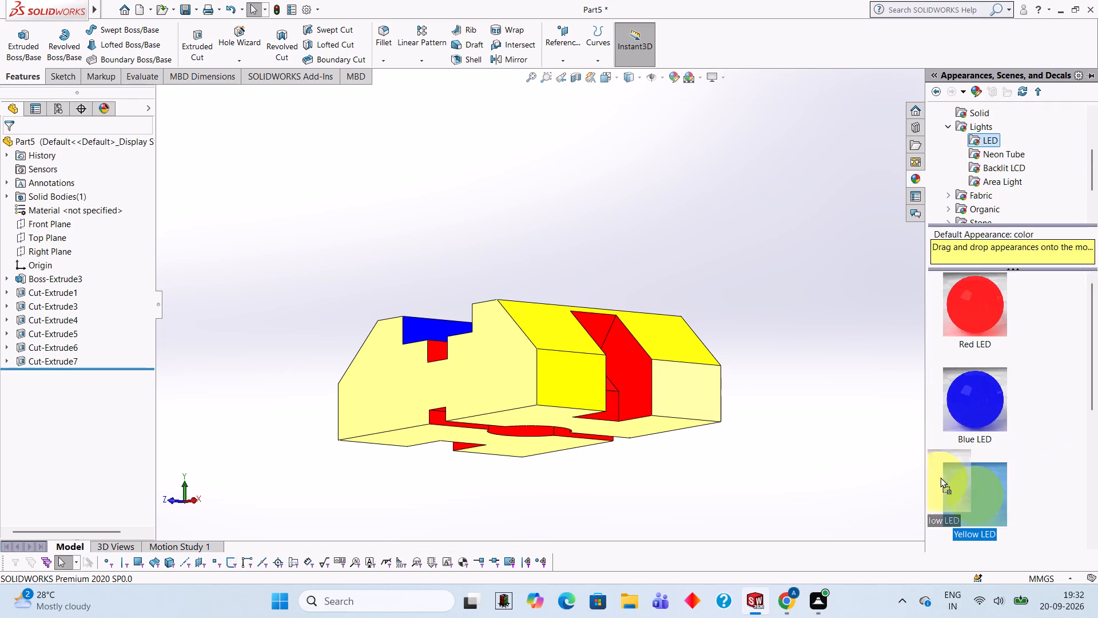
left_click_drag(940, 477, 695, 395)
left_click(695, 395)
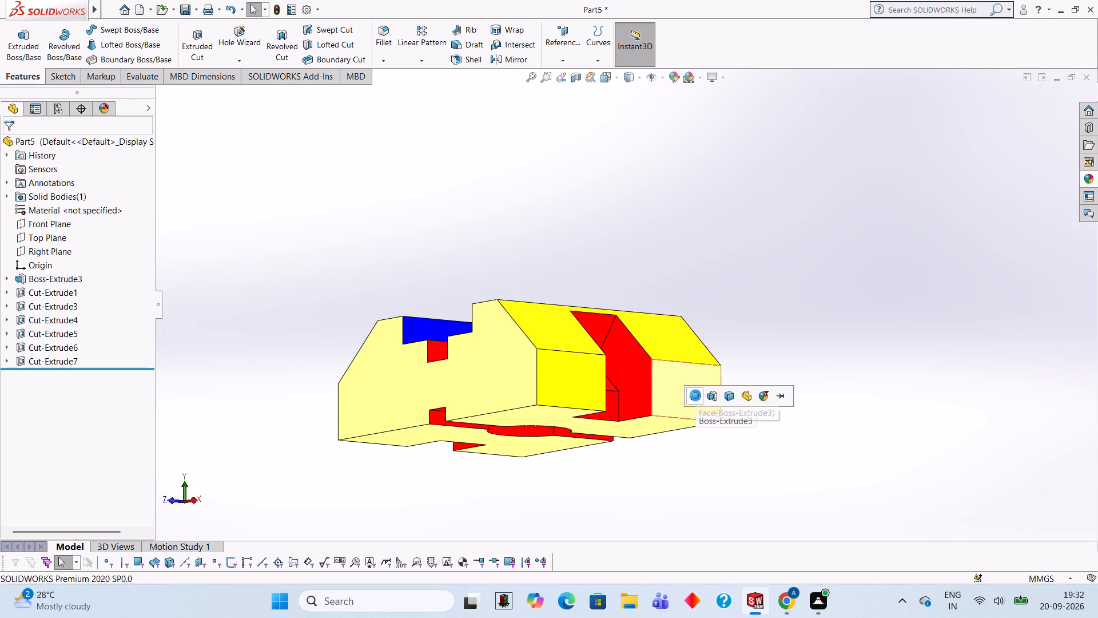
Apply the Yellow LED appearance to only the sloped face on the block's −X side, on both sides of the cutout.
scroll(616, 283, "down", 1)
scroll(623, 294, "up", 1)
middle_click_drag(626, 272, 634, 330)
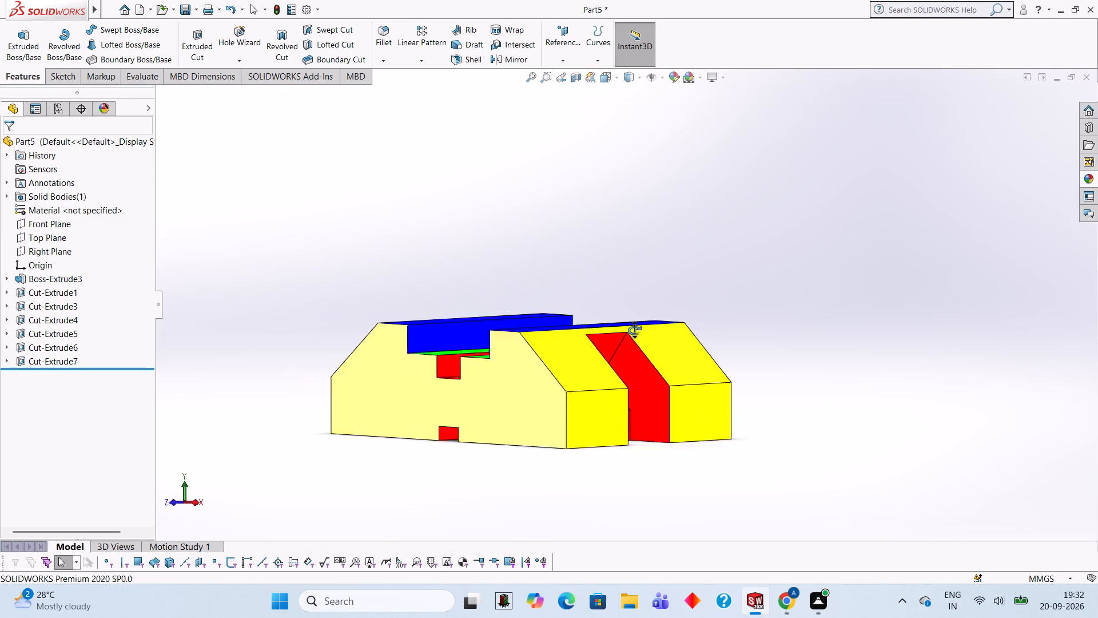
middle_click_drag(634, 330, 603, 391)
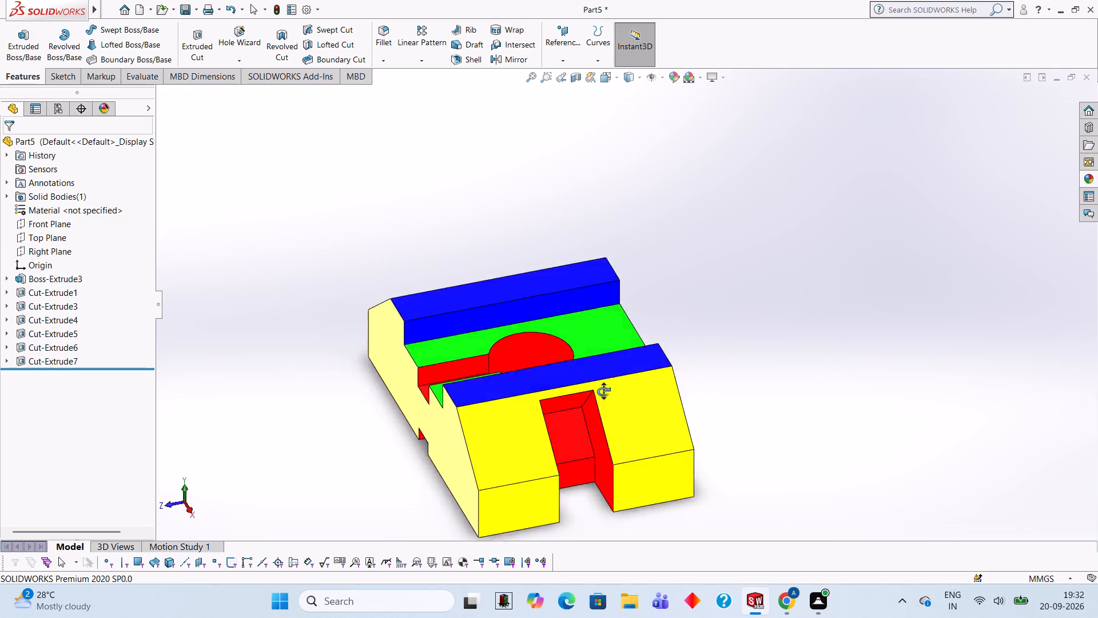
middle_click_drag(603, 391, 869, 326)
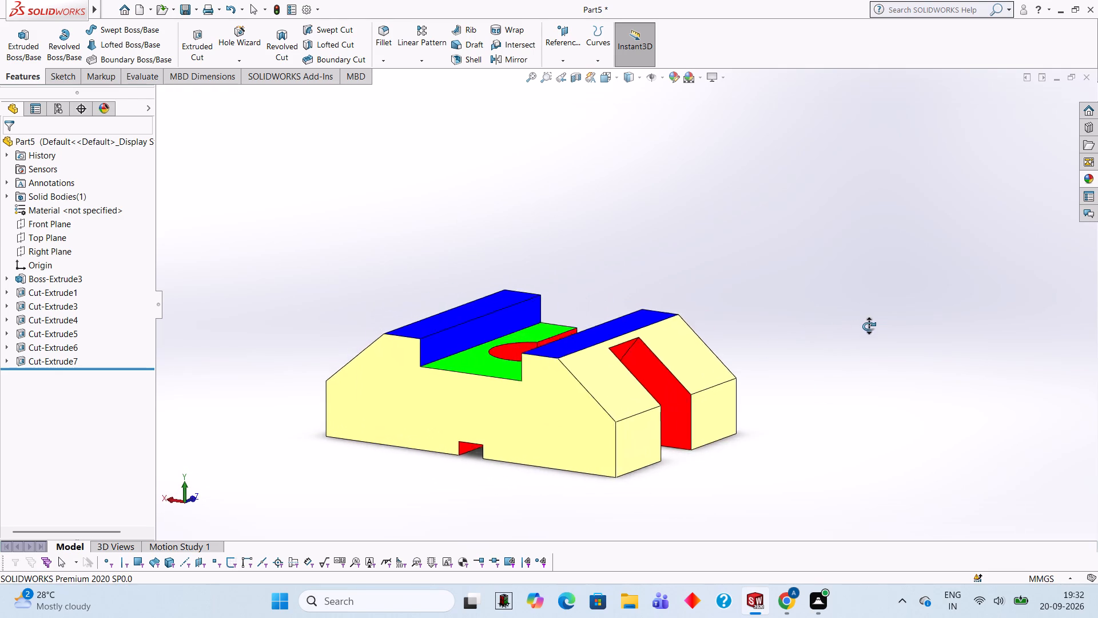
middle_click_drag(869, 326, 849, 318)
left_click(1091, 172)
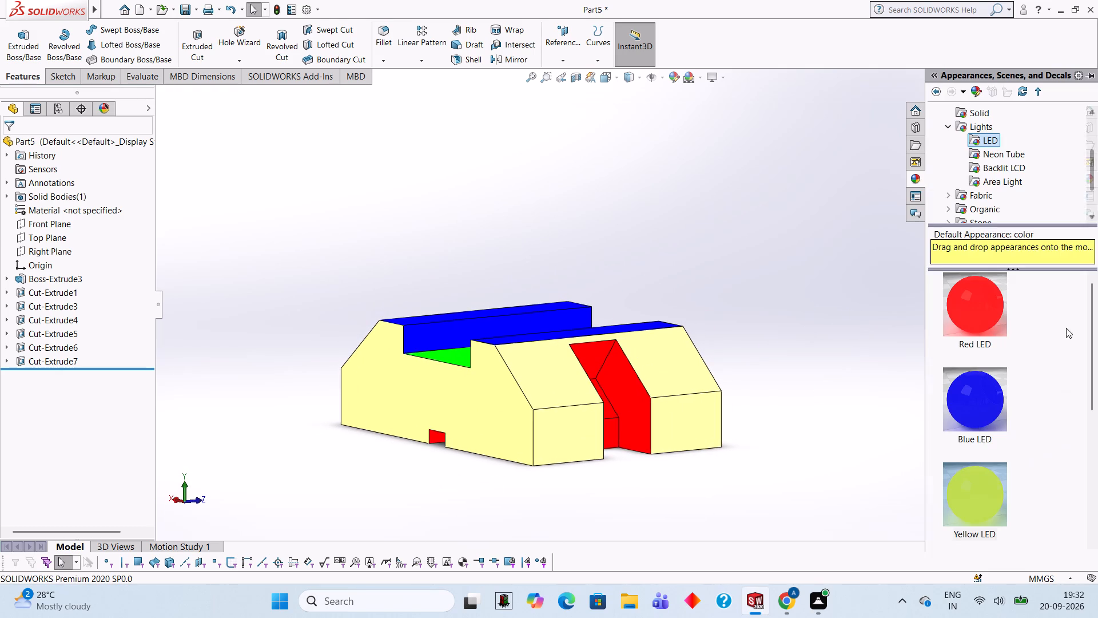
left_click_drag(988, 491, 701, 352)
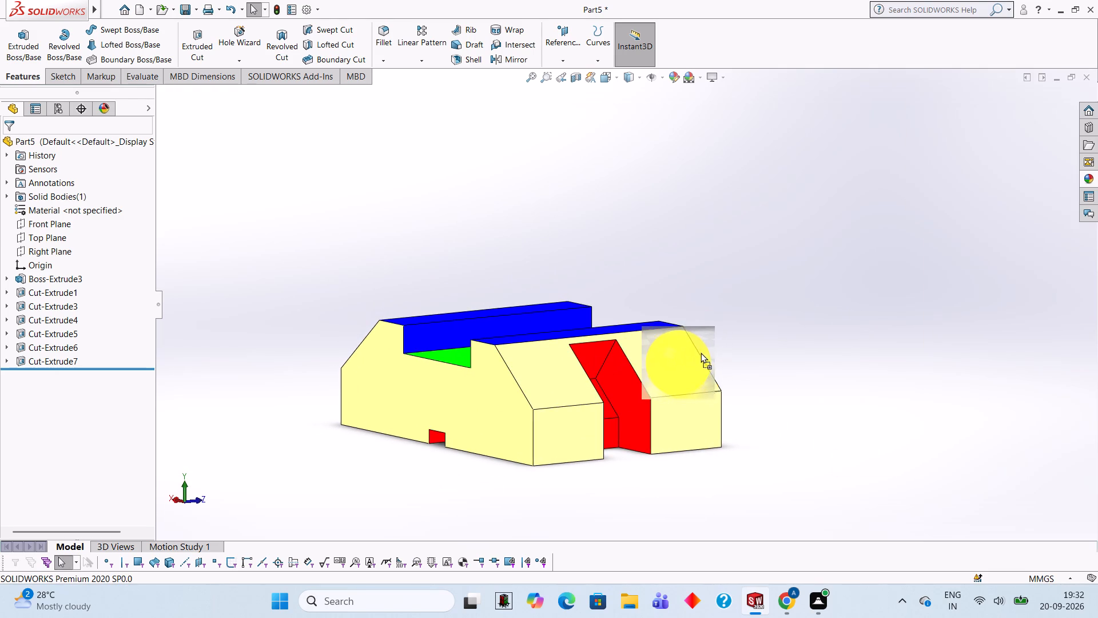
left_click_drag(701, 352, 688, 352)
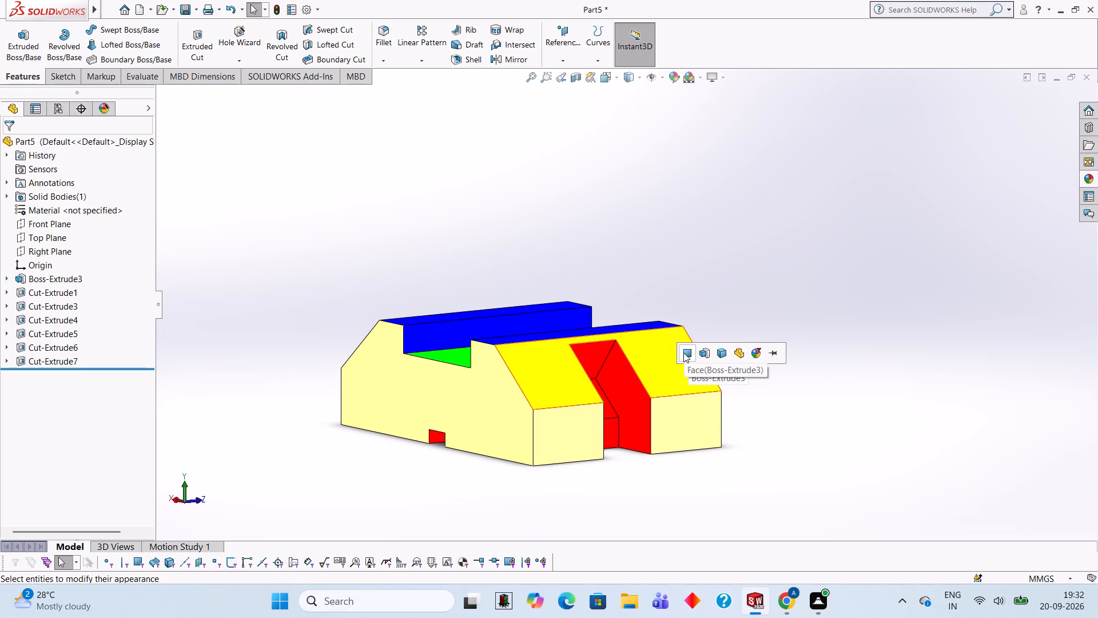
left_click(683, 352)
Apply the Yellow LED appearance to only the two vertical end faces on the block's −X side, one either side of the cutout.
middle_click_drag(630, 233, 714, 349)
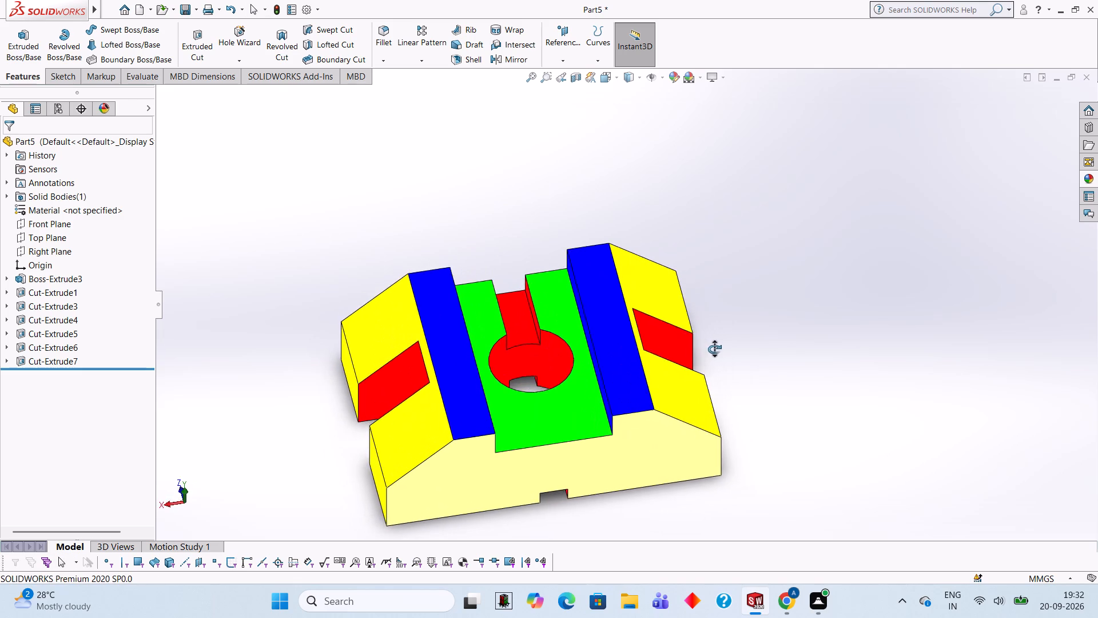
middle_click_drag(714, 349, 635, 222)
scroll(673, 413, "down", 1)
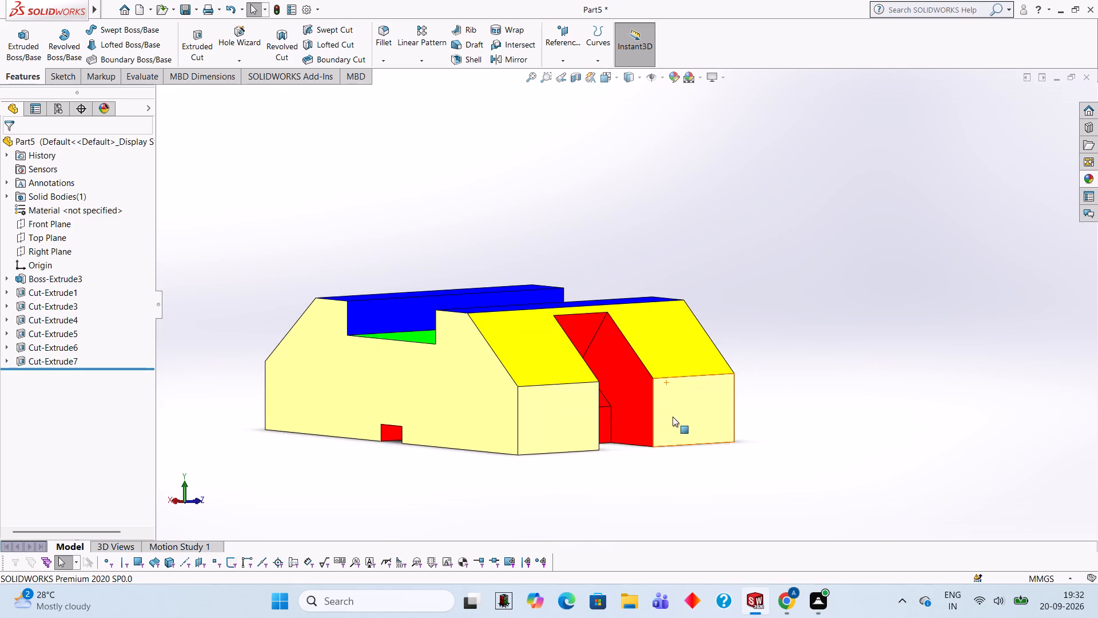
scroll(629, 473, "down", 1)
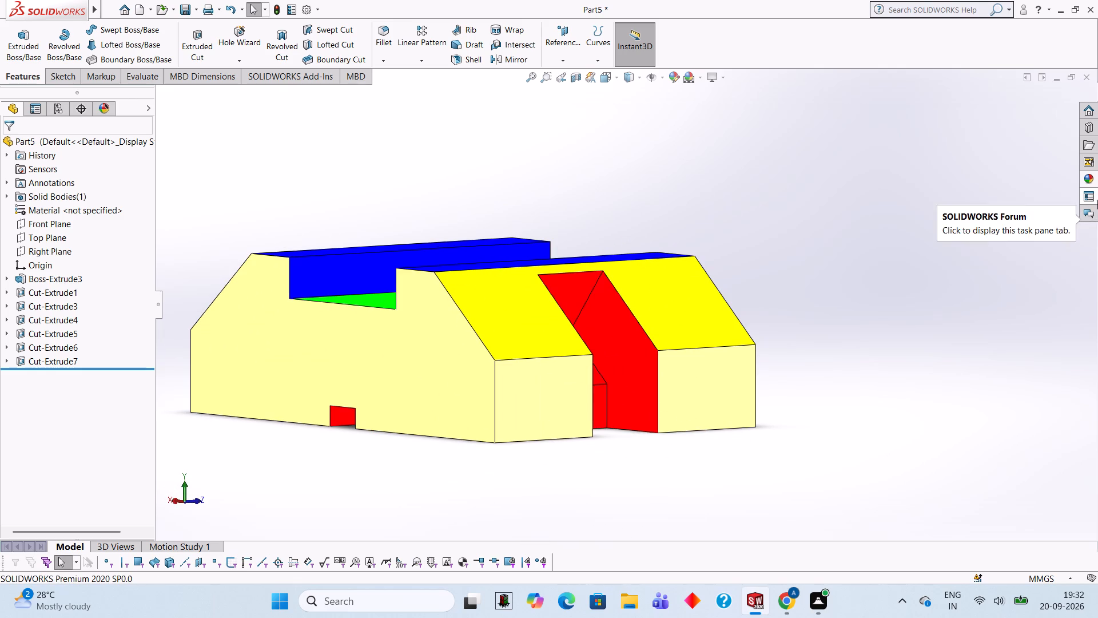
left_click(1091, 179)
left_click_drag(965, 508, 947, 494)
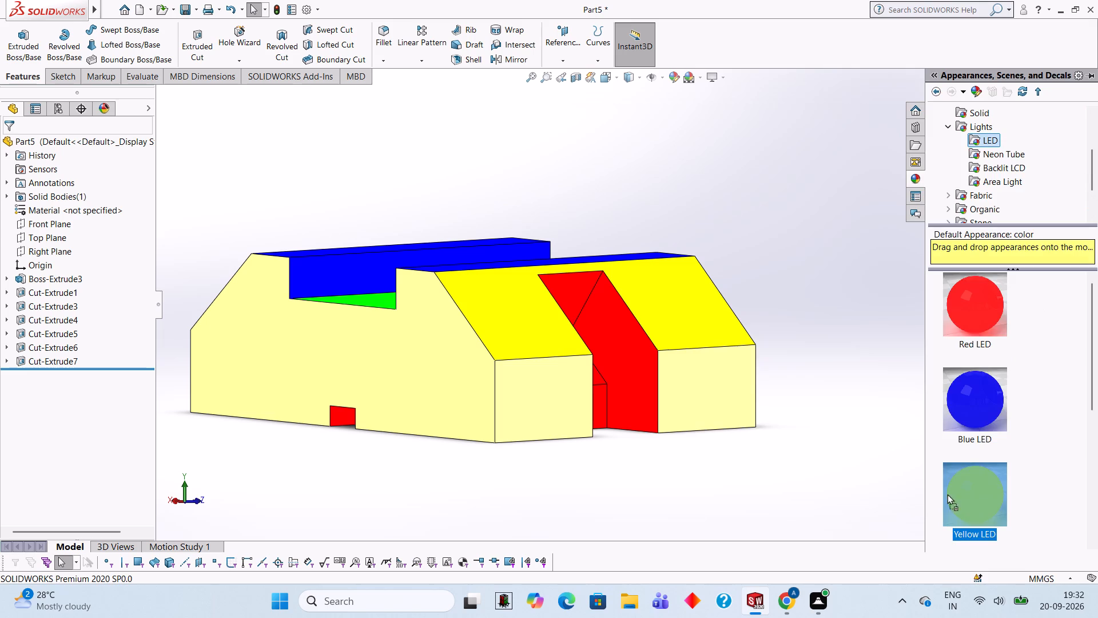
left_click_drag(947, 494, 695, 393)
left_click(695, 393)
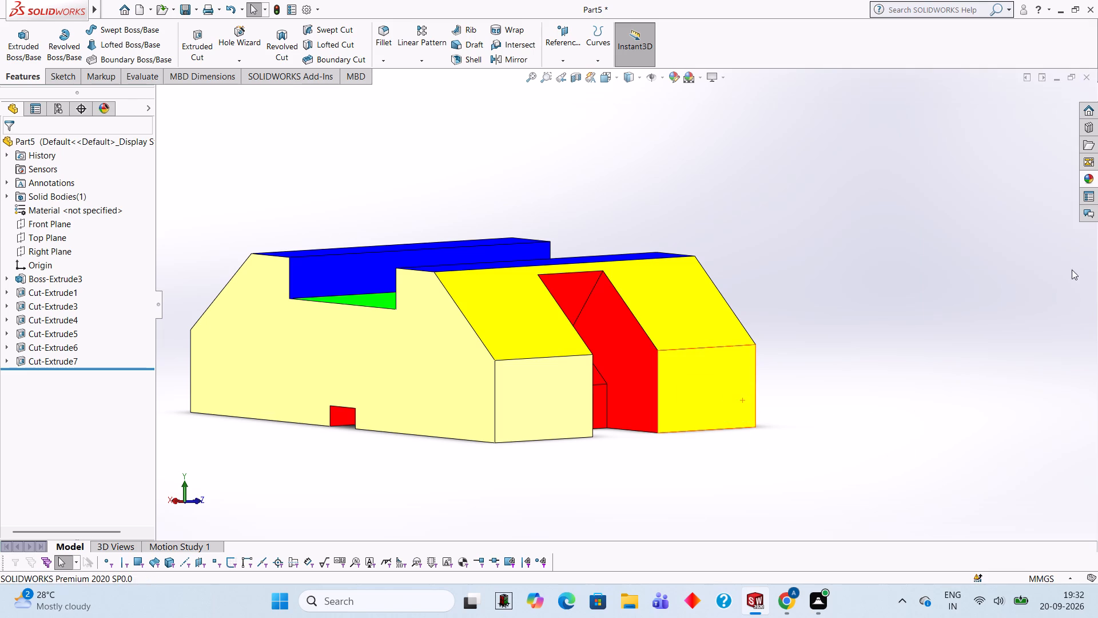
left_click(1090, 182)
left_click_drag(985, 496, 562, 401)
left_click(562, 401)
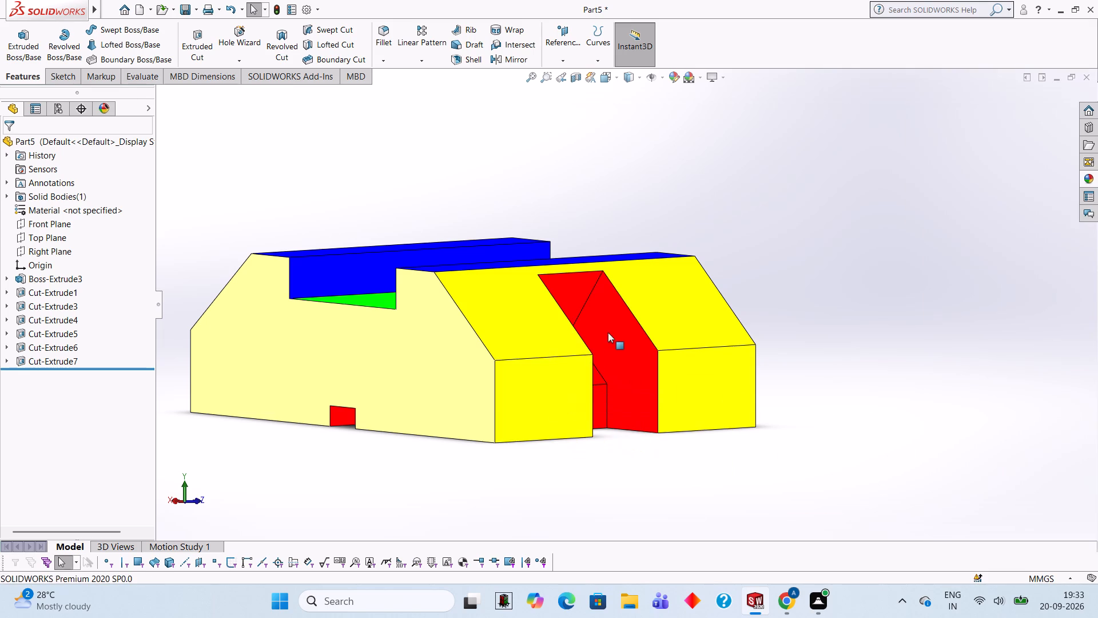
Examine the block's coloured ridges, recess, sloped faces and side cutouts from several angles.
scroll(591, 333, "up", 2)
middle_click_drag(890, 354, 809, 413)
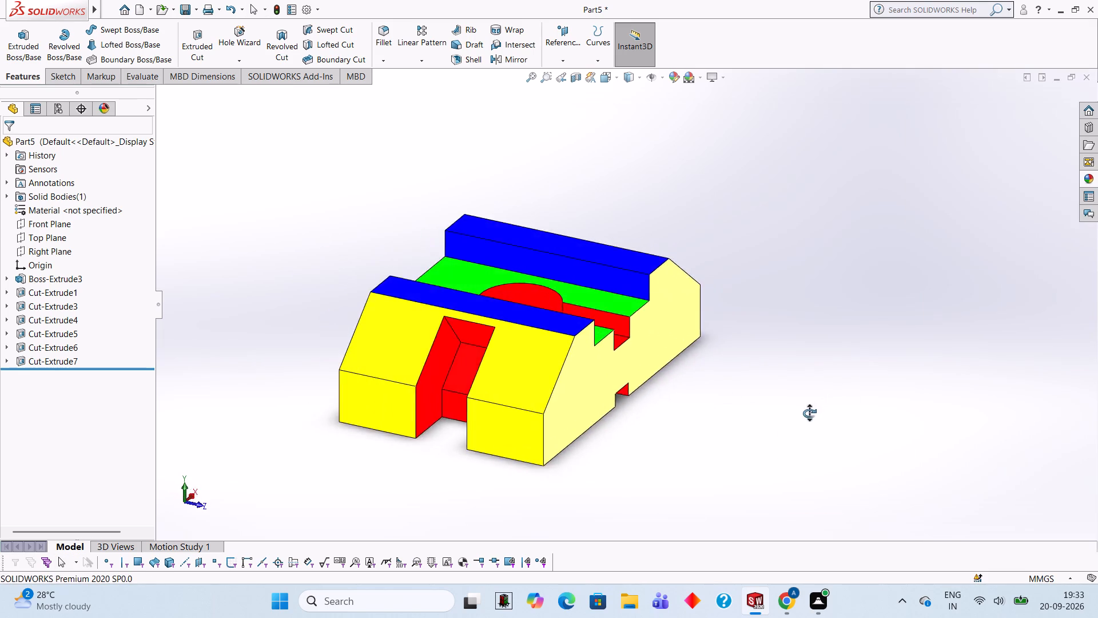
middle_click_drag(809, 413, 691, 434)
scroll(686, 426, "up", 2)
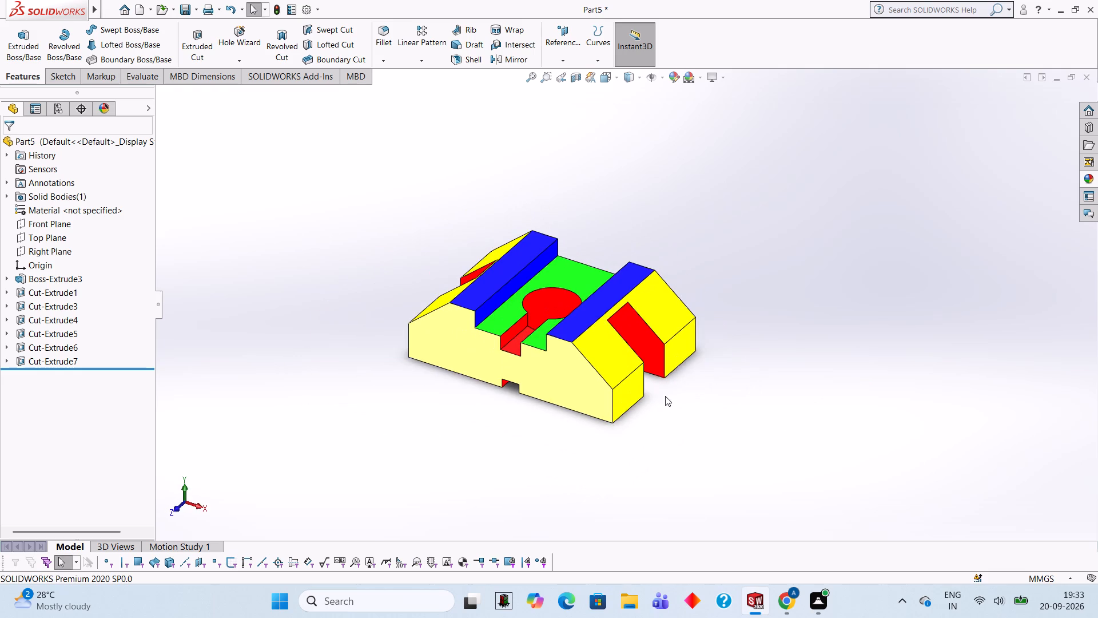
middle_click_drag(726, 377, 713, 414)
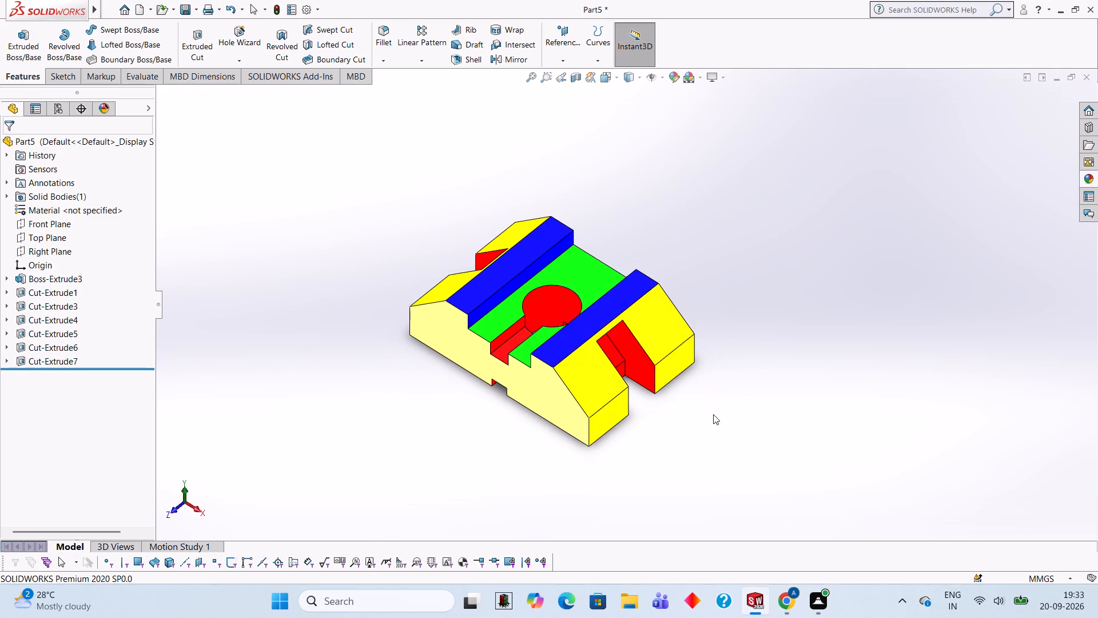
middle_click_drag(718, 404, 721, 380)
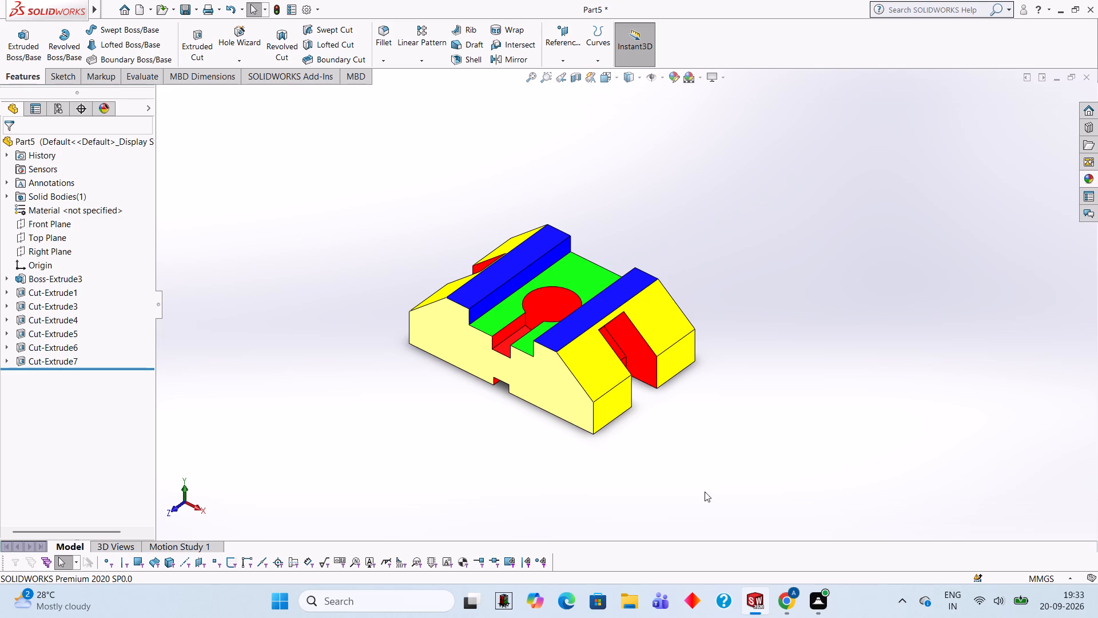
middle_click_drag(801, 240, 797, 282)
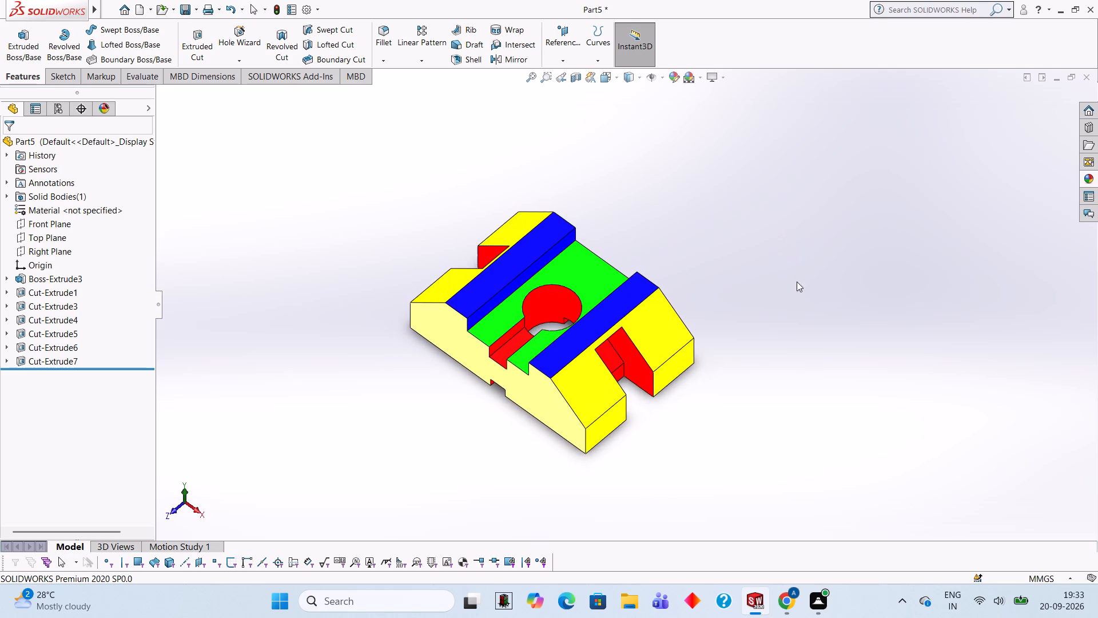
middle_click_drag(818, 362, 818, 335)
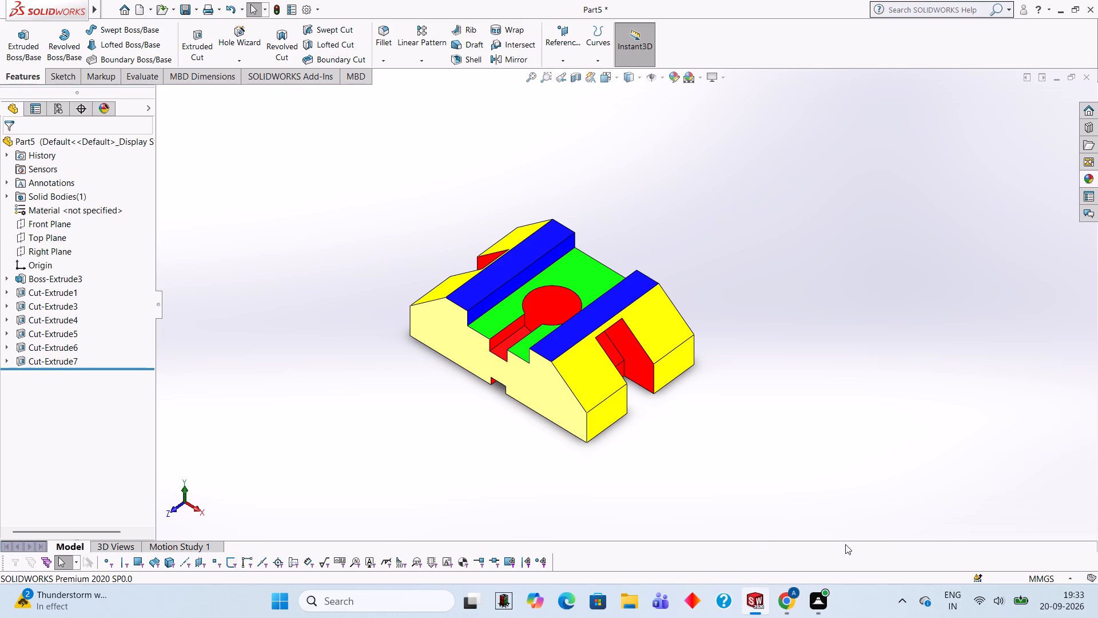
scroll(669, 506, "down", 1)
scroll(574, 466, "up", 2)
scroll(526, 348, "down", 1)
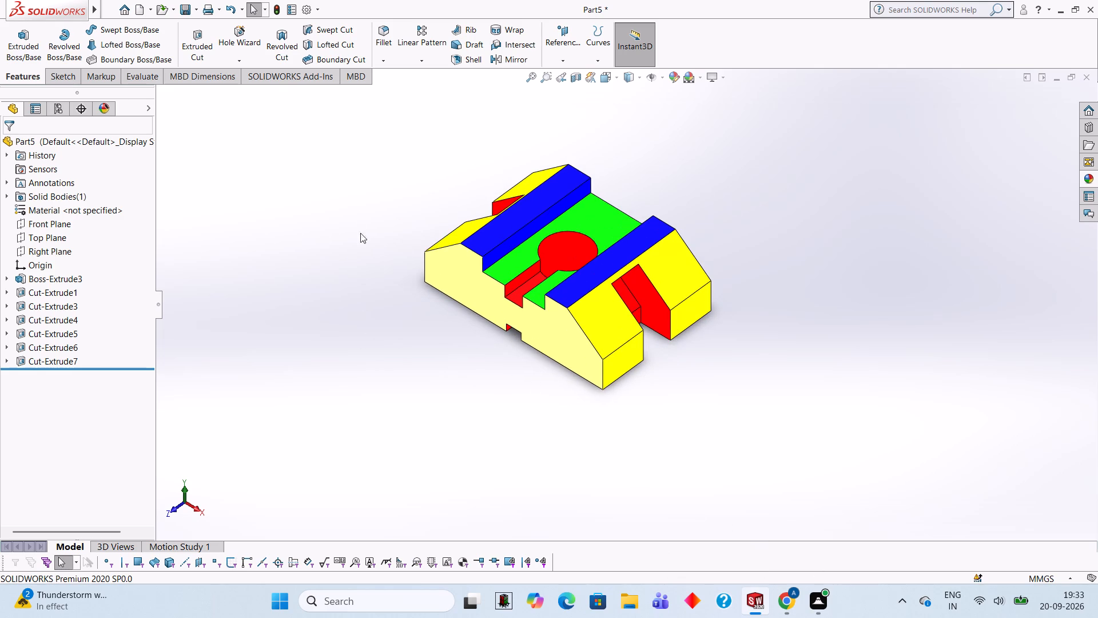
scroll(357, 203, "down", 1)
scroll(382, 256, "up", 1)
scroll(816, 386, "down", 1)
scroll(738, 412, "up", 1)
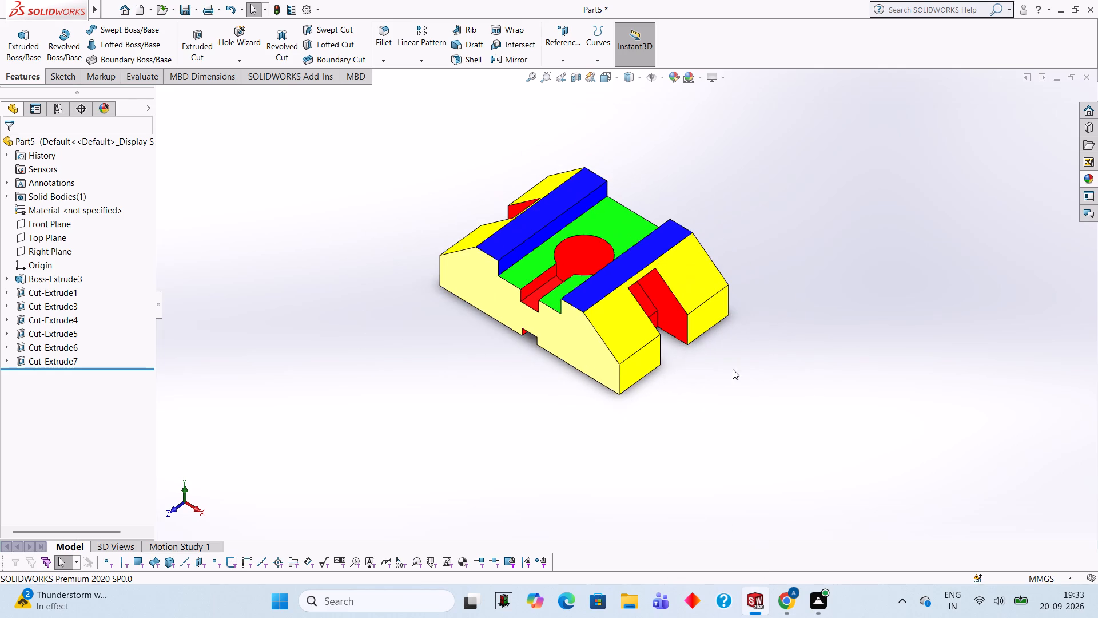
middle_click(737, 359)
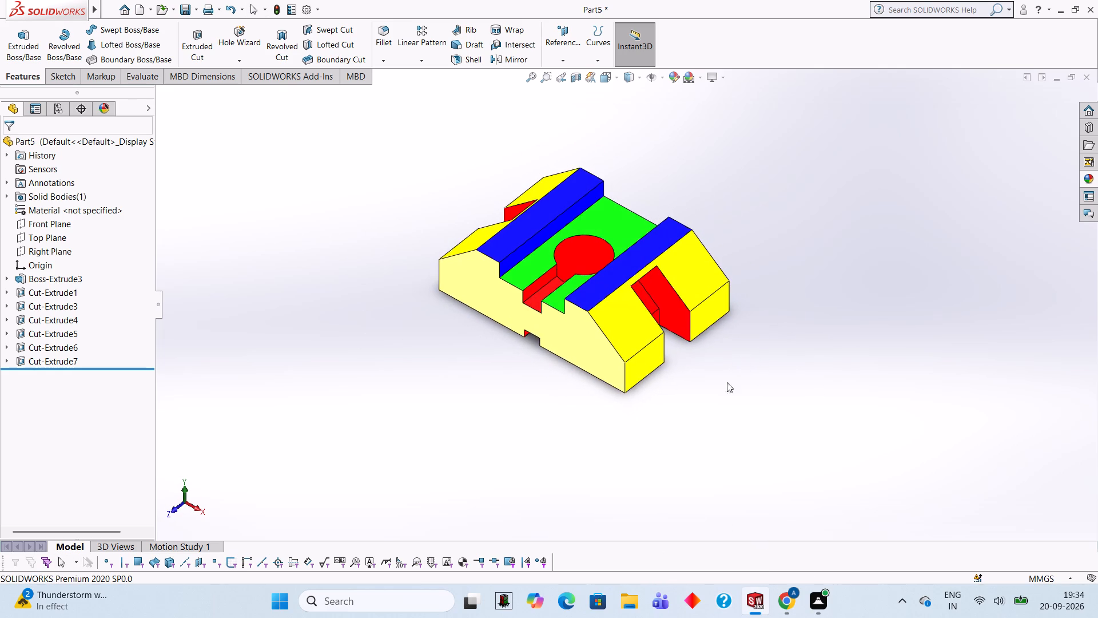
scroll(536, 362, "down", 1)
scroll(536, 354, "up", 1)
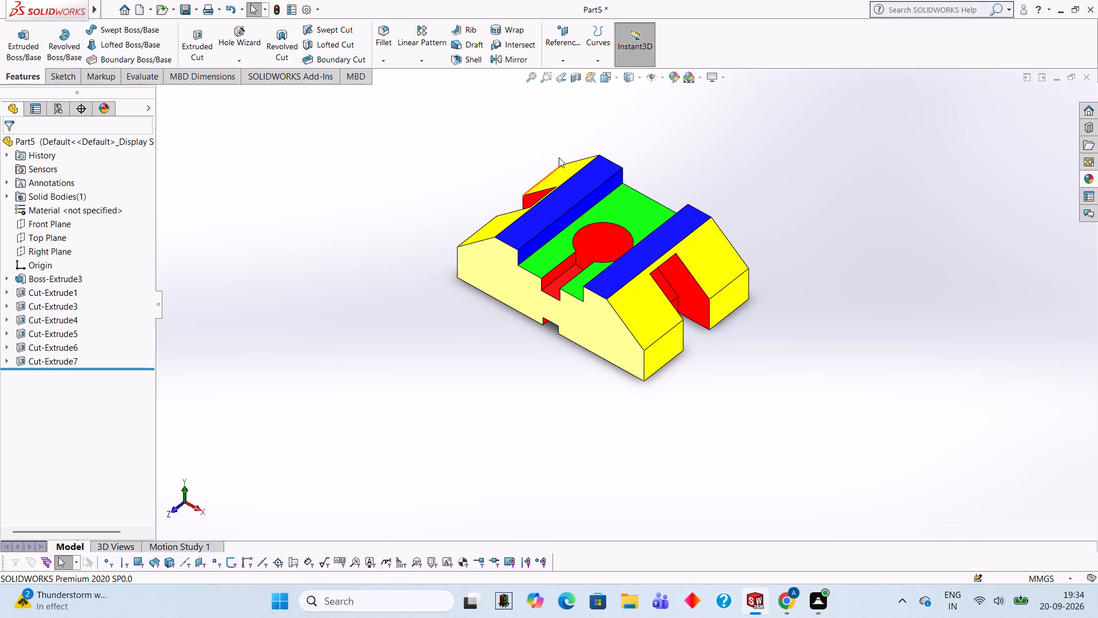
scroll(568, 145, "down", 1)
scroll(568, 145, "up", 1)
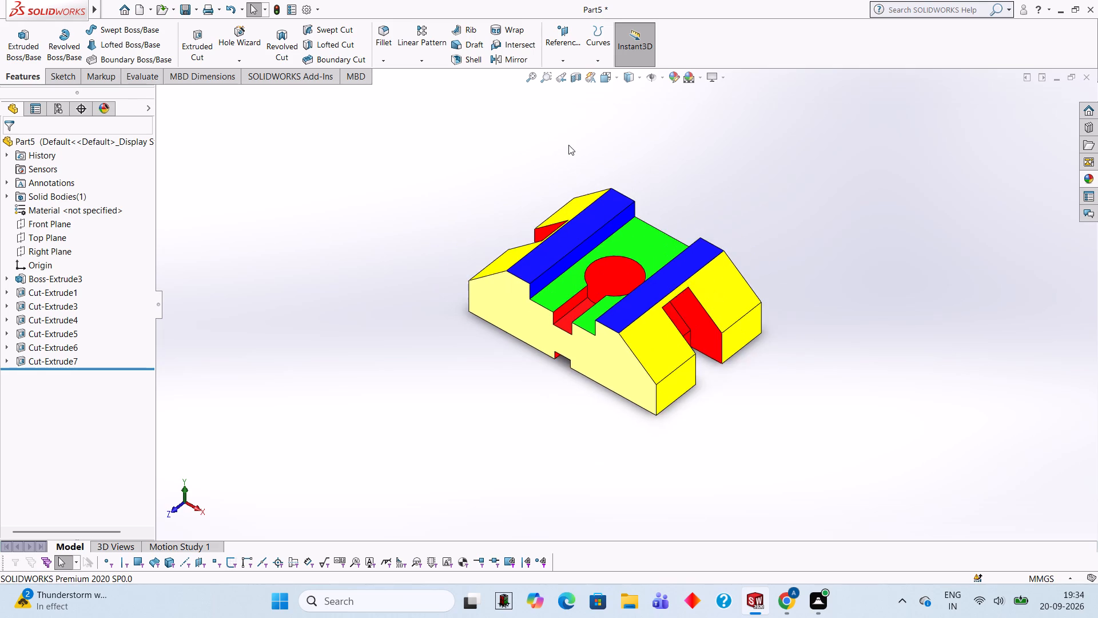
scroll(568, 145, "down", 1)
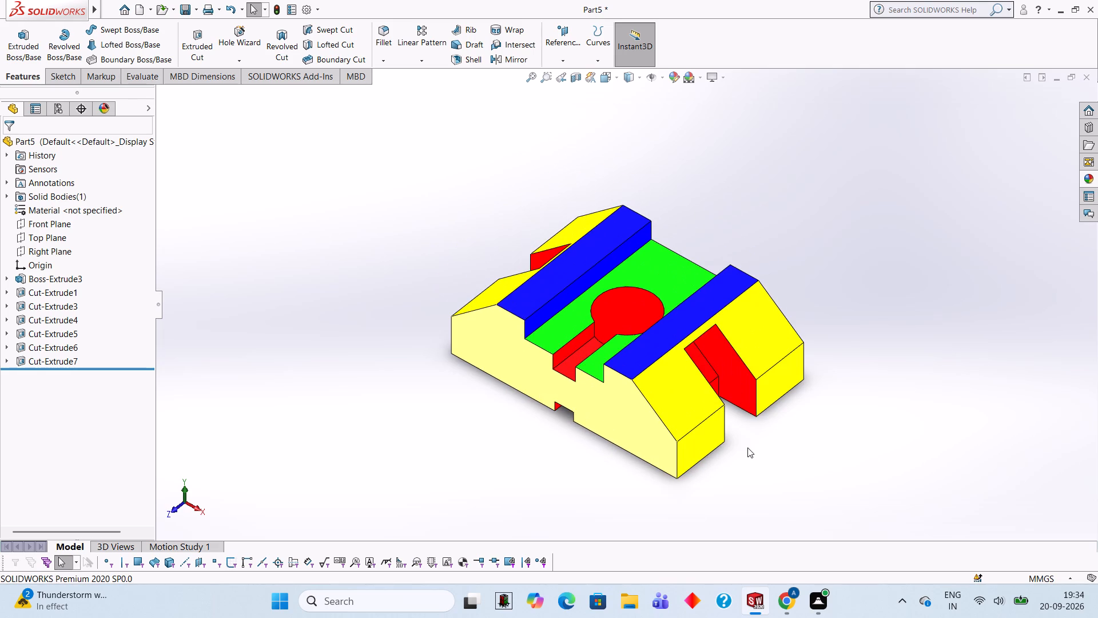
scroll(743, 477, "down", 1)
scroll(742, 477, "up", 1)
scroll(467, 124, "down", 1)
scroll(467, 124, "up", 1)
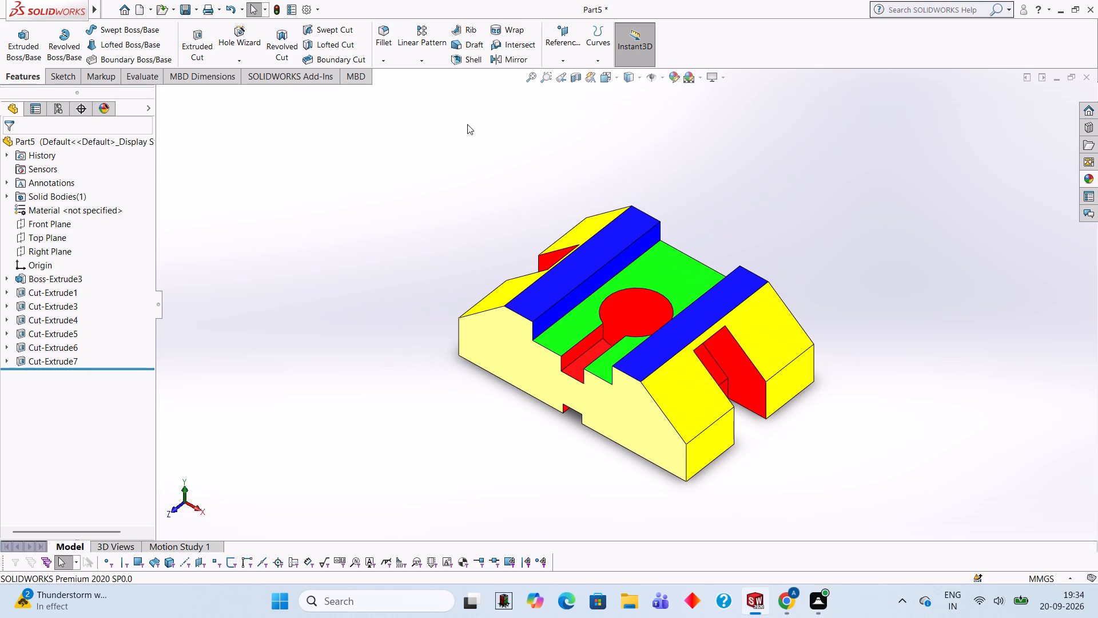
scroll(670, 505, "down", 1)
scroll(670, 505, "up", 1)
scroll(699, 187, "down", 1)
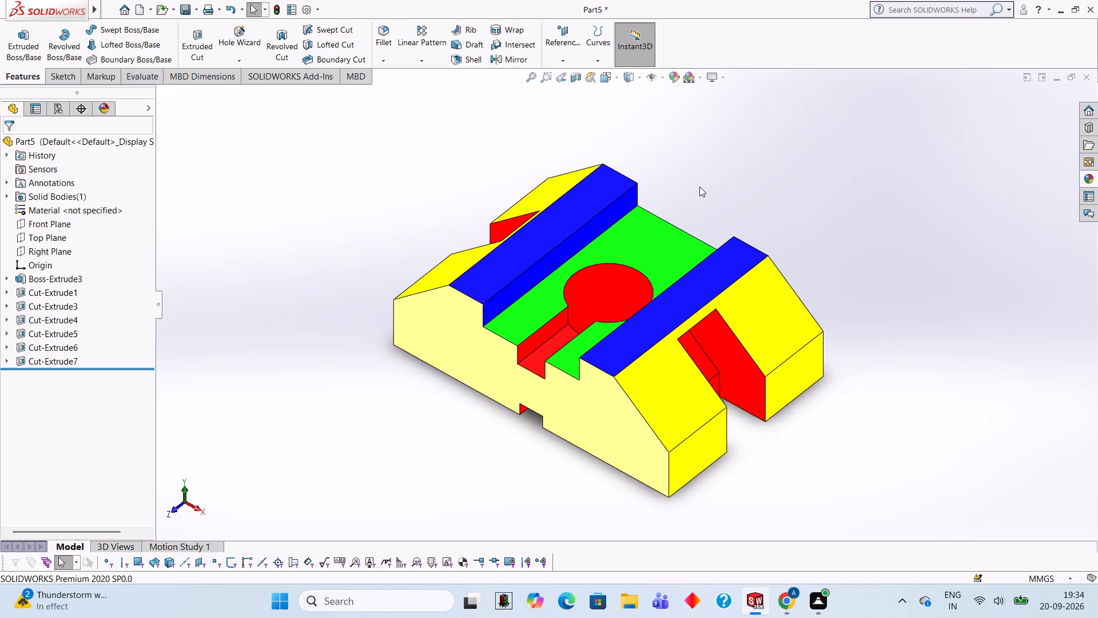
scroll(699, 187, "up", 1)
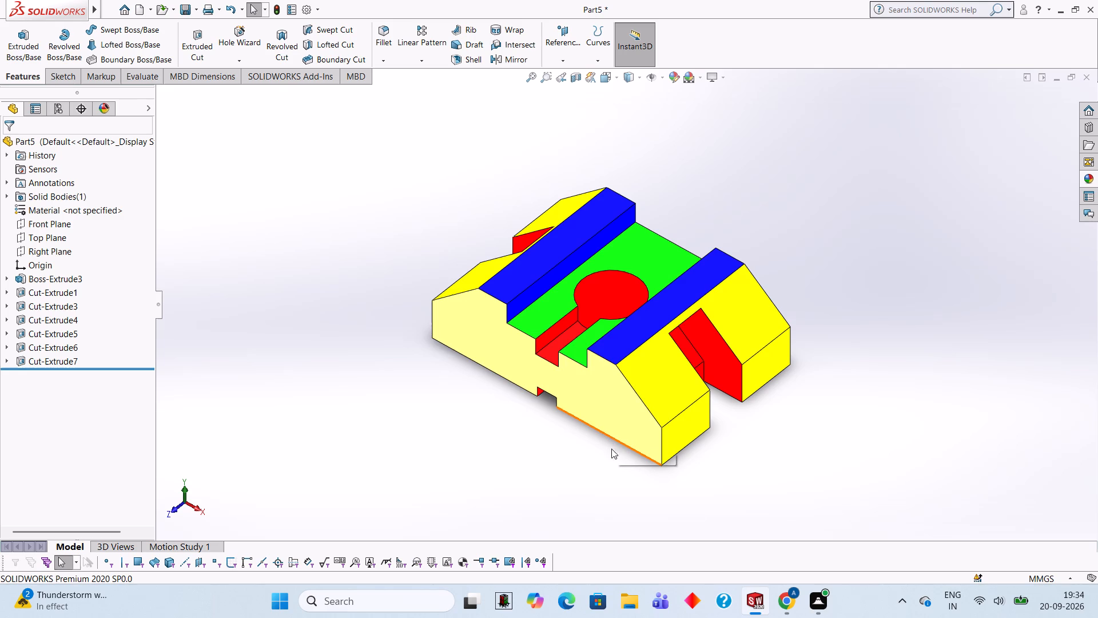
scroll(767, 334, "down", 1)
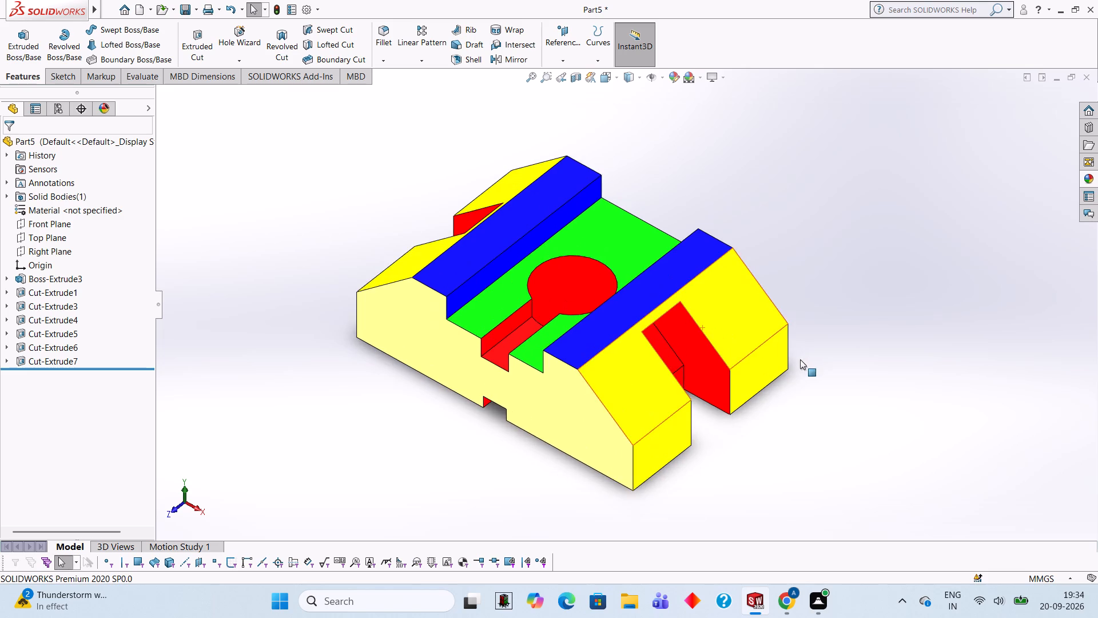
Save the part in the Documents folder as a SOLIDWORKS Part file named 535353.
scroll(802, 359, "up", 1)
scroll(399, 249, "down", 1)
scroll(380, 252, "up", 1)
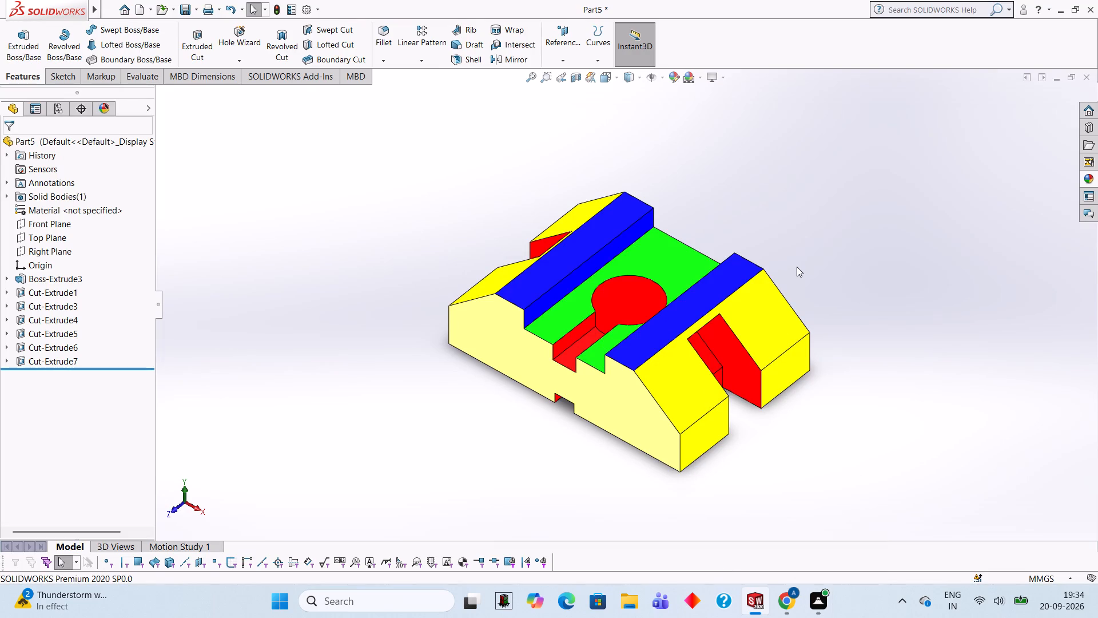
key("ctrl+s")
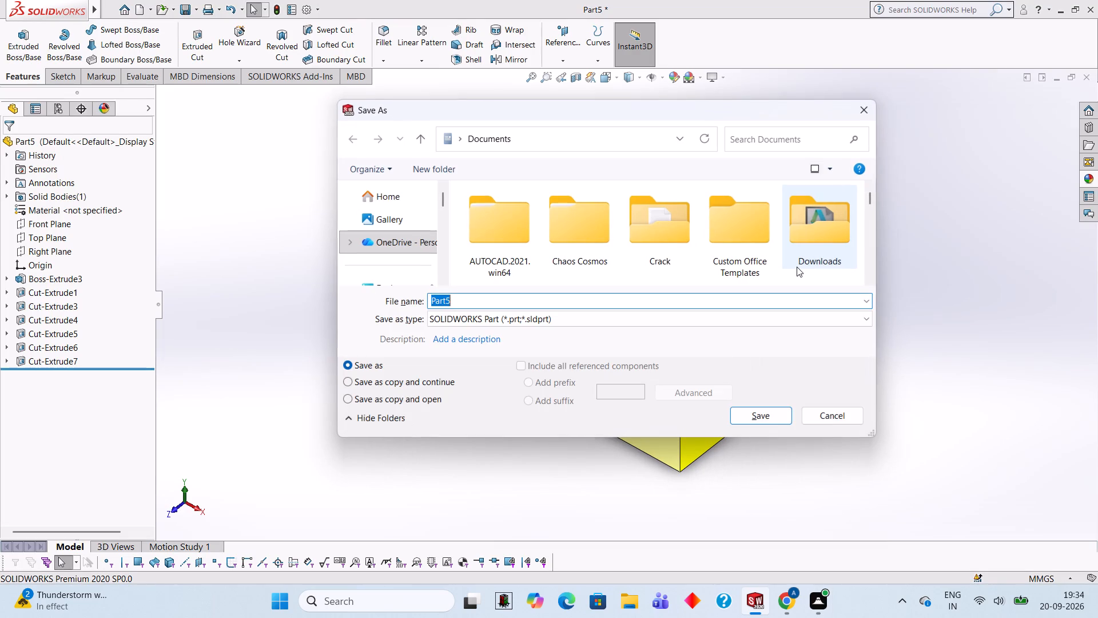
type("53")
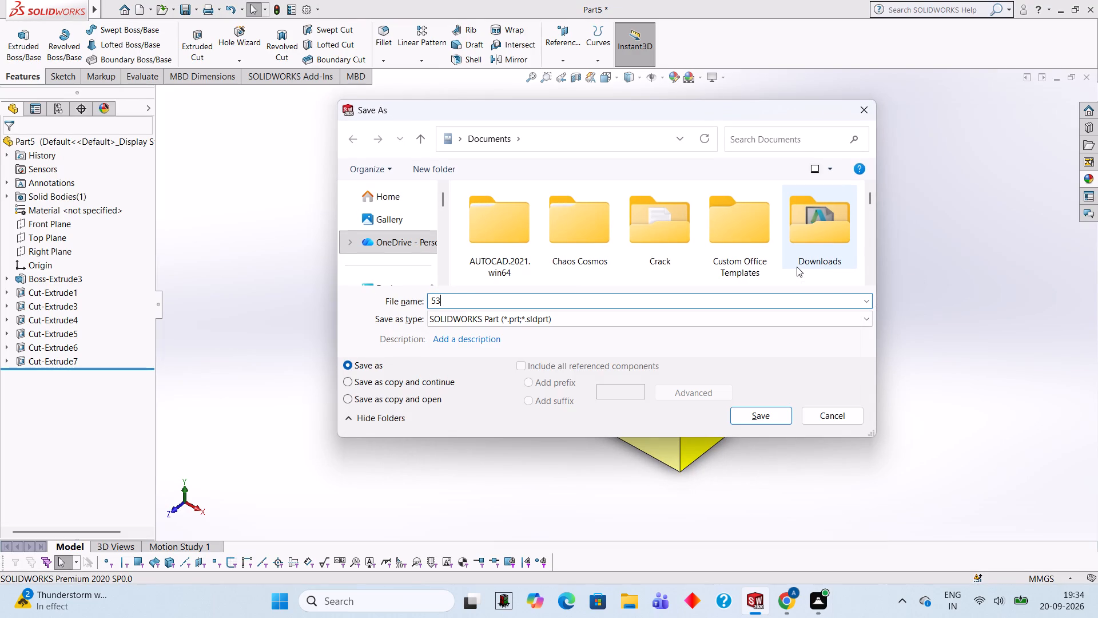
type("5353")
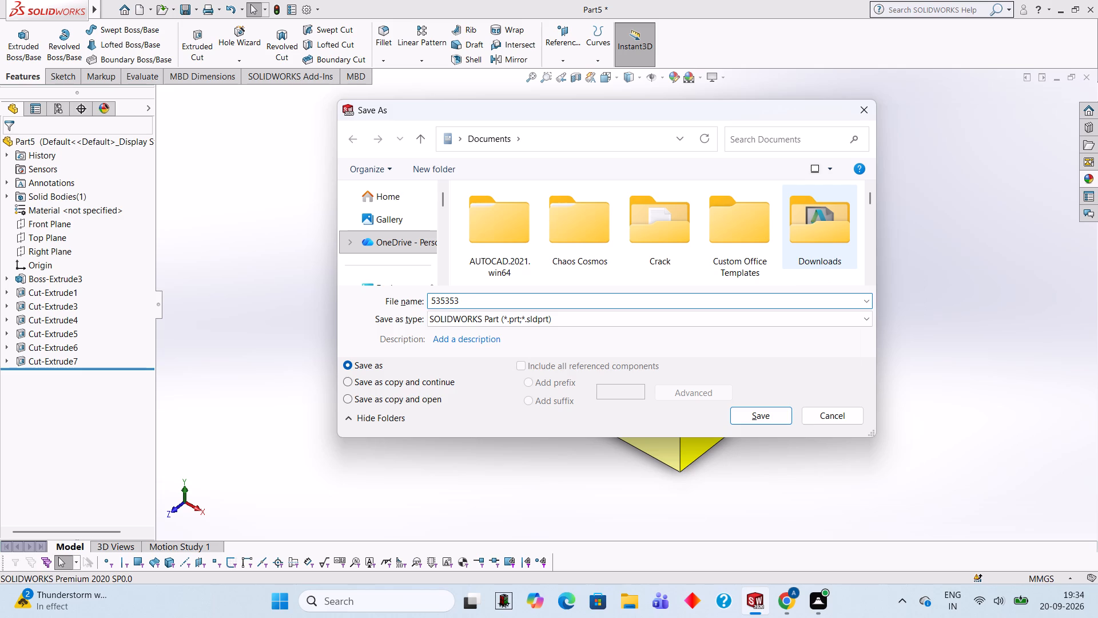
left_click(763, 421)
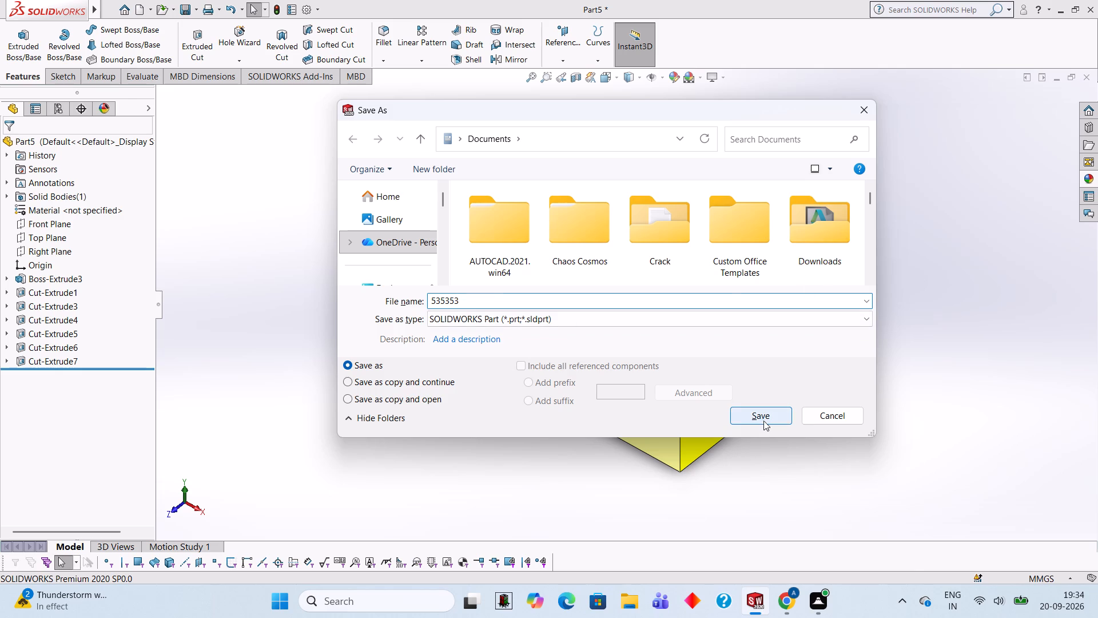
Save a copy of the part in Documents as an Adobe Portable Document Format (*.pdf) file, keeping the name 535353.
left_click(195, 10)
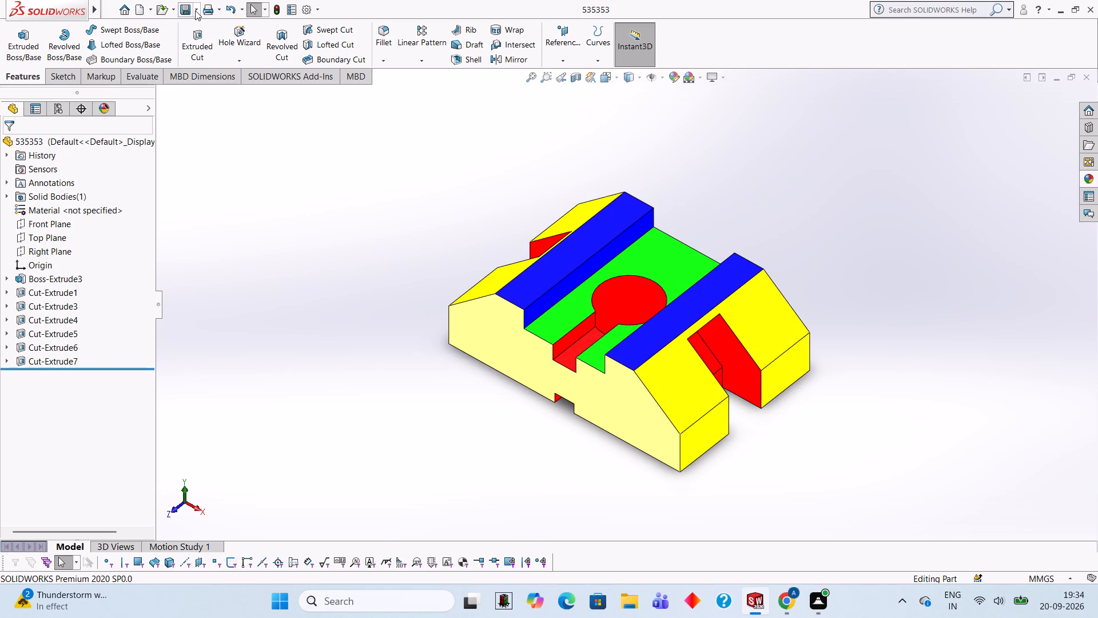
left_click(200, 35)
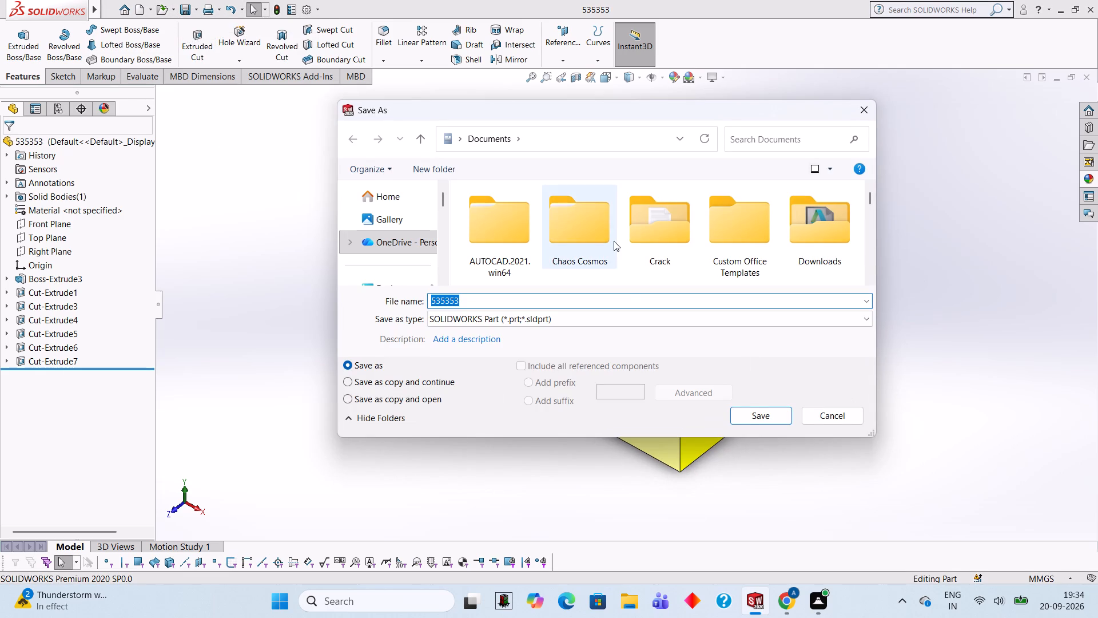
left_click(630, 320)
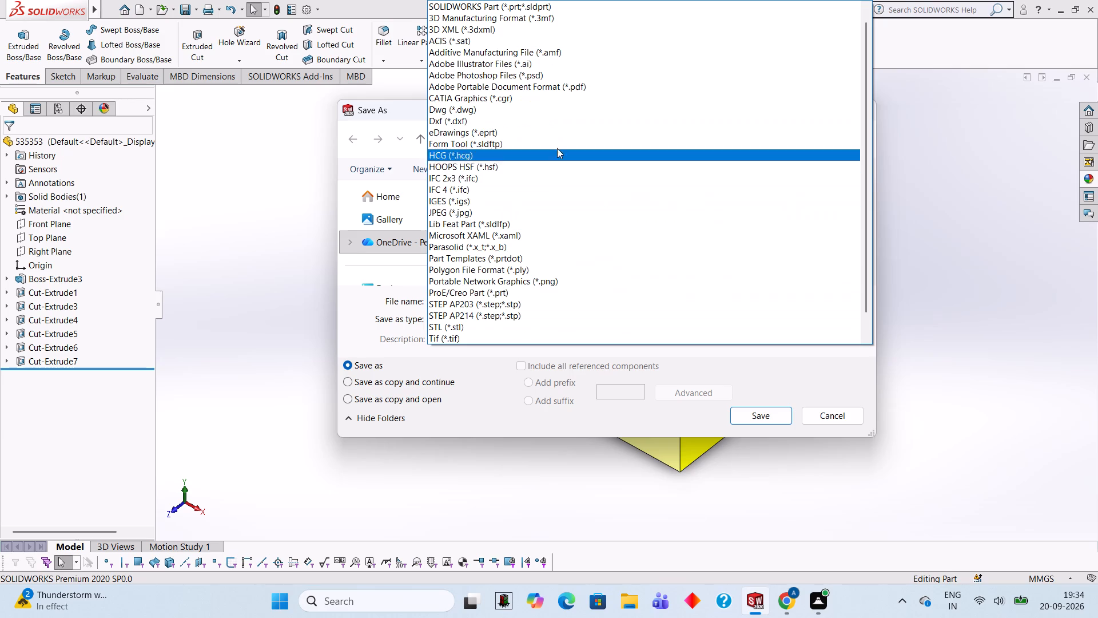
left_click(582, 80)
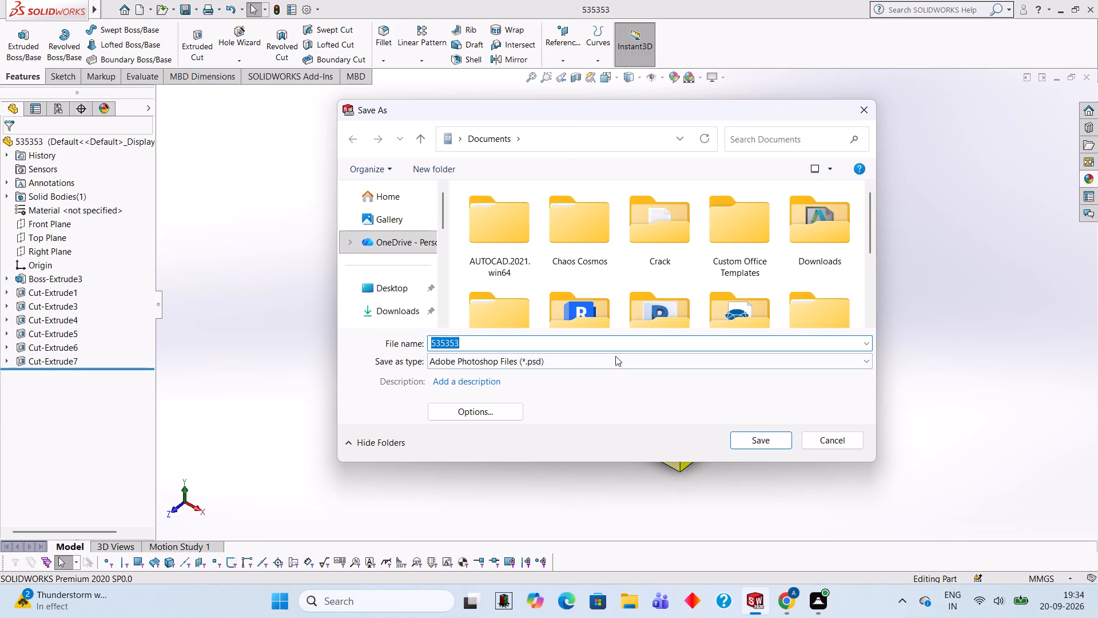
left_click(615, 356)
left_click(540, 70)
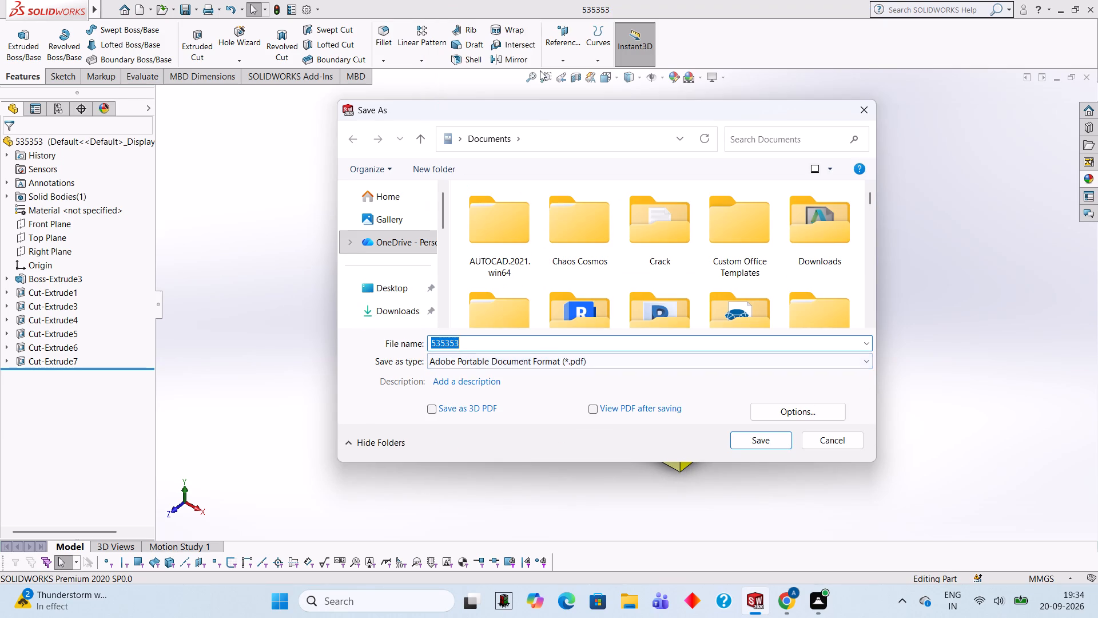
left_click(761, 445)
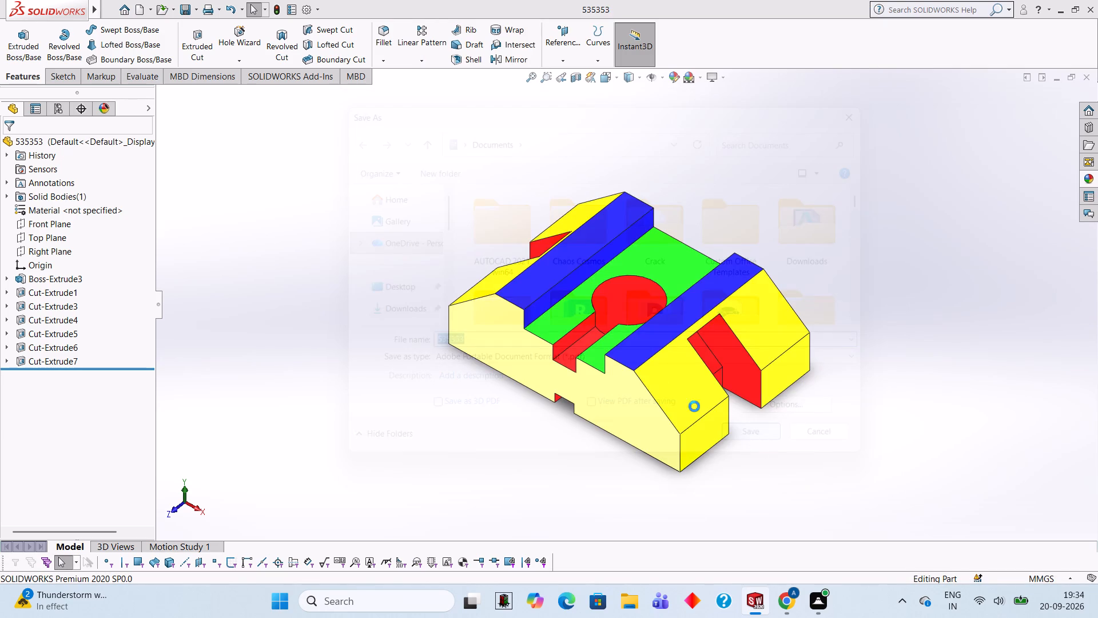